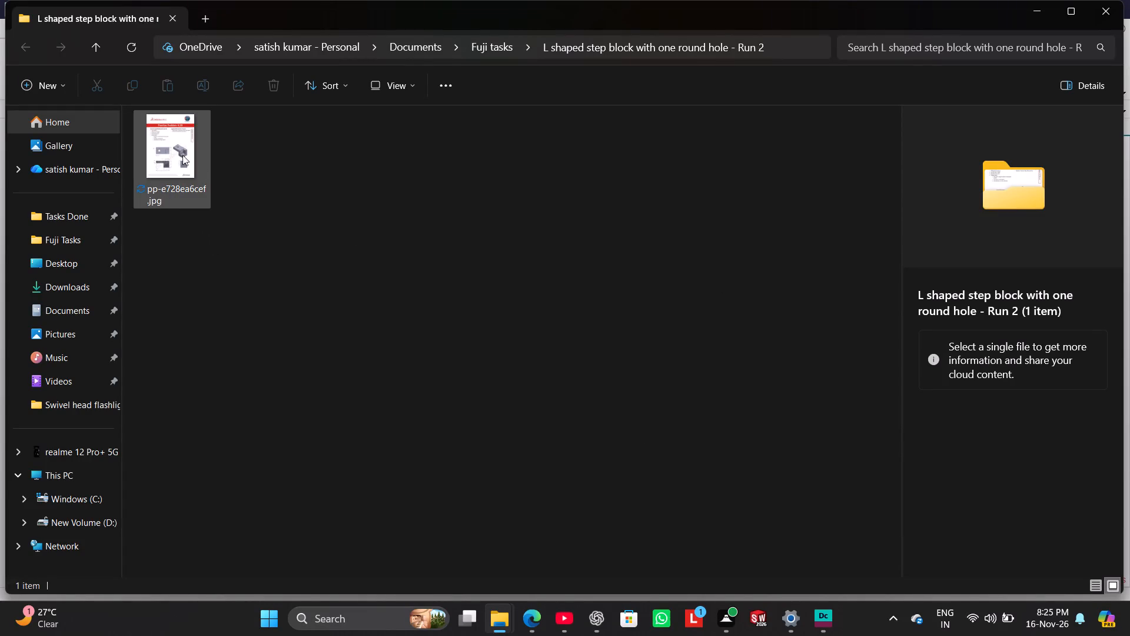
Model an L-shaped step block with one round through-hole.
Switch to Designcenter and close the open part model1.prt.
{"action": "left_click", "coordinate": [825, 632]}
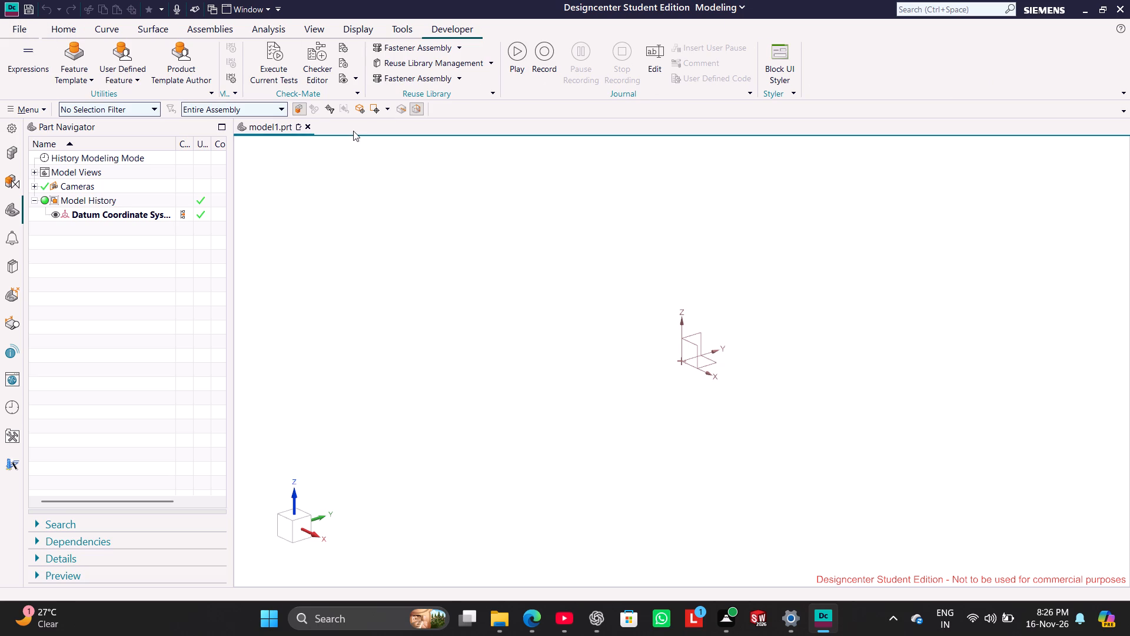
{"action": "left_click", "coordinate": [307, 128]}
{"action": "left_click", "coordinate": [551, 331]}
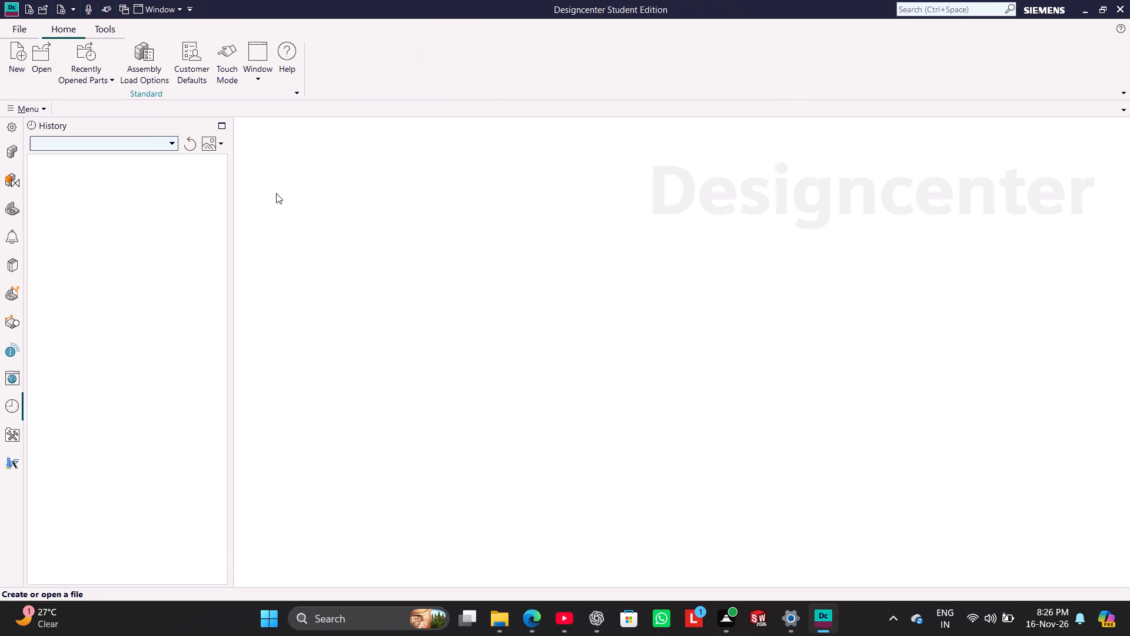
Start a new part file, and copy the name of the "L shaped step block with one round hole - Run 2" folder in Fuji Tasks.
{"action": "left_click", "coordinate": [6, 58]}
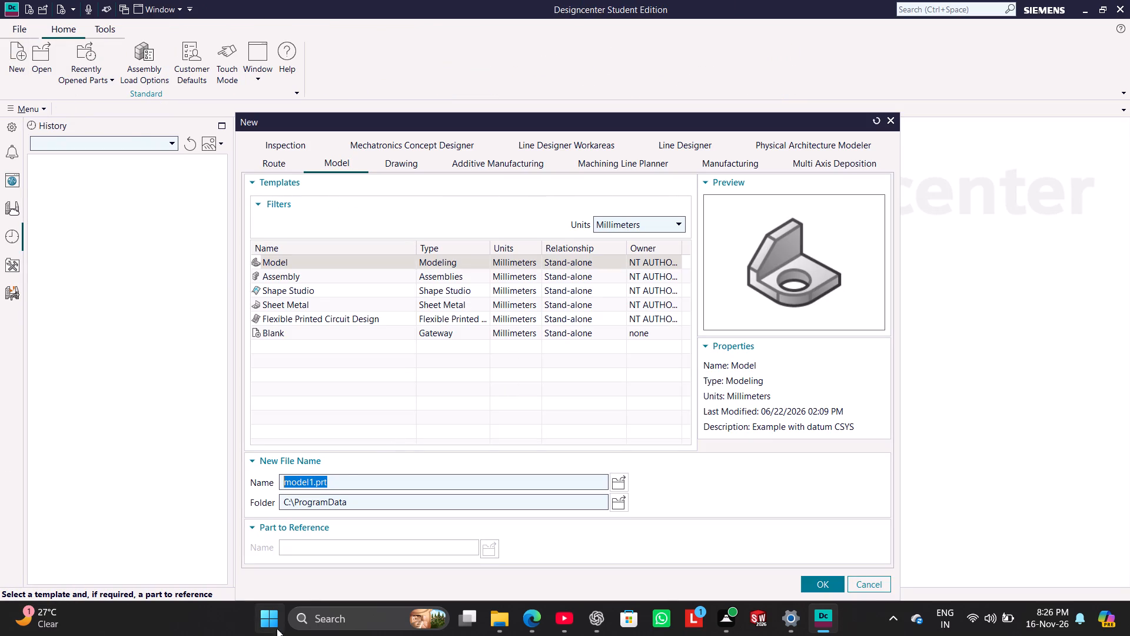
{"action": "left_click", "coordinate": [501, 619]}
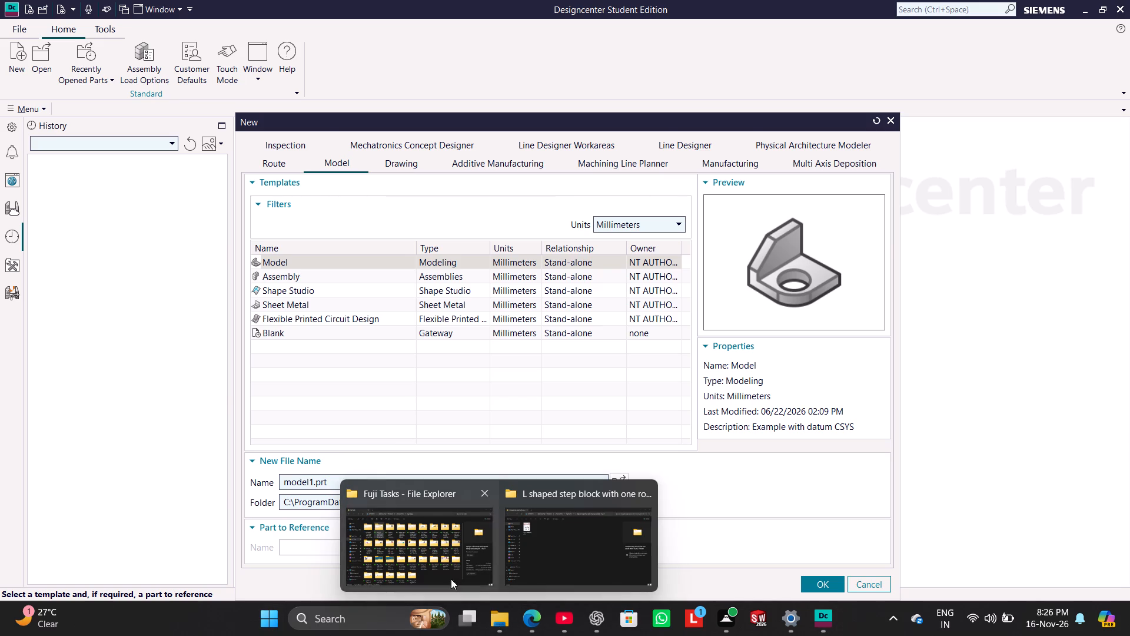
{"action": "left_click", "coordinate": [438, 564]}
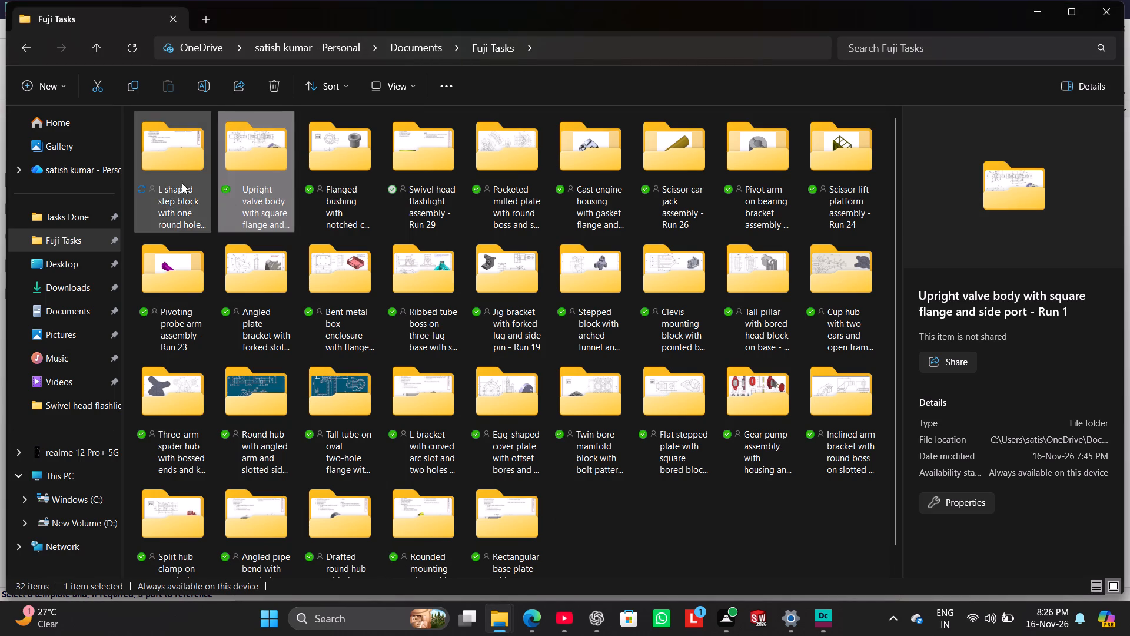
{"action": "left_click", "coordinate": [182, 183]}
{"action": "left_click", "coordinate": [210, 86]}
{"action": "left_click", "coordinate": [201, 85]}
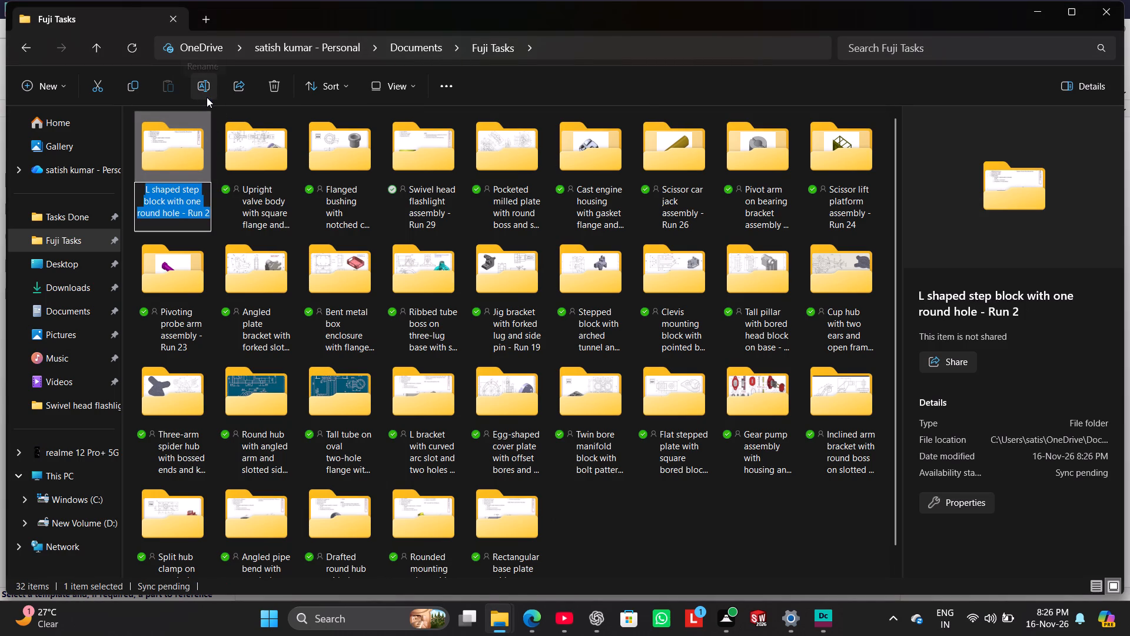
{"action": "key", "text": "ctrl+c"}
Back in Designcenter, set the new part's save folder to Tasks Done.
{"action": "left_click", "coordinate": [815, 617]}
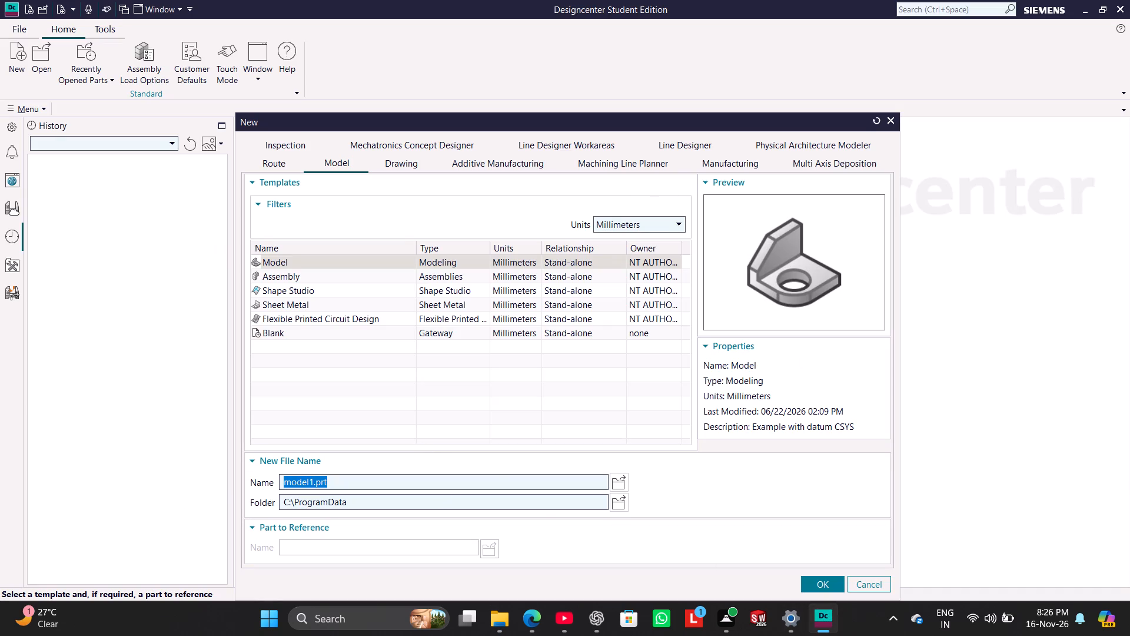
{"action": "left_click", "coordinate": [543, 504]}
{"action": "double_click", "coordinate": [543, 504]}
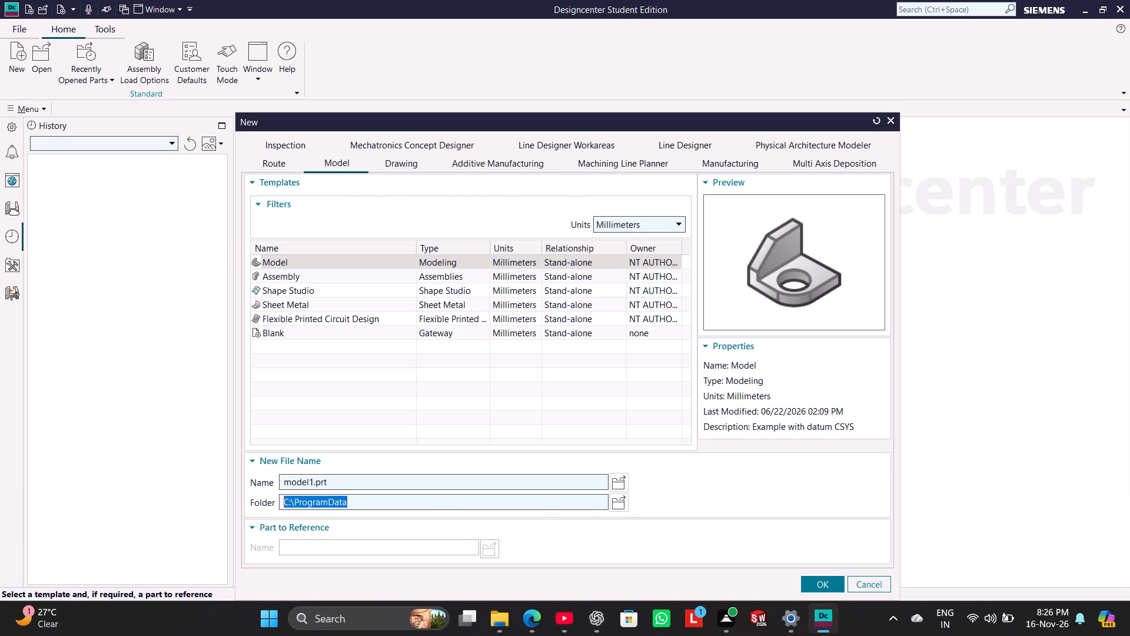
{"action": "left_click", "coordinate": [614, 505]}
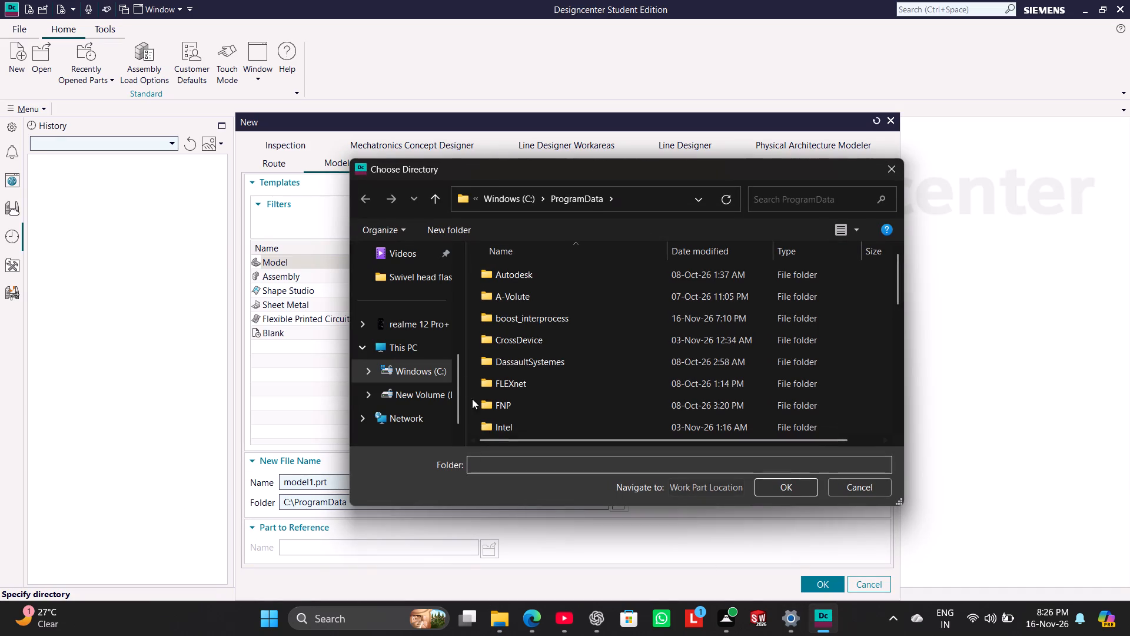
{"action": "scroll", "coordinate": [431, 304], "scroll_direction": "up", "scroll_amount": 3}
{"action": "left_click", "coordinate": [420, 333]}
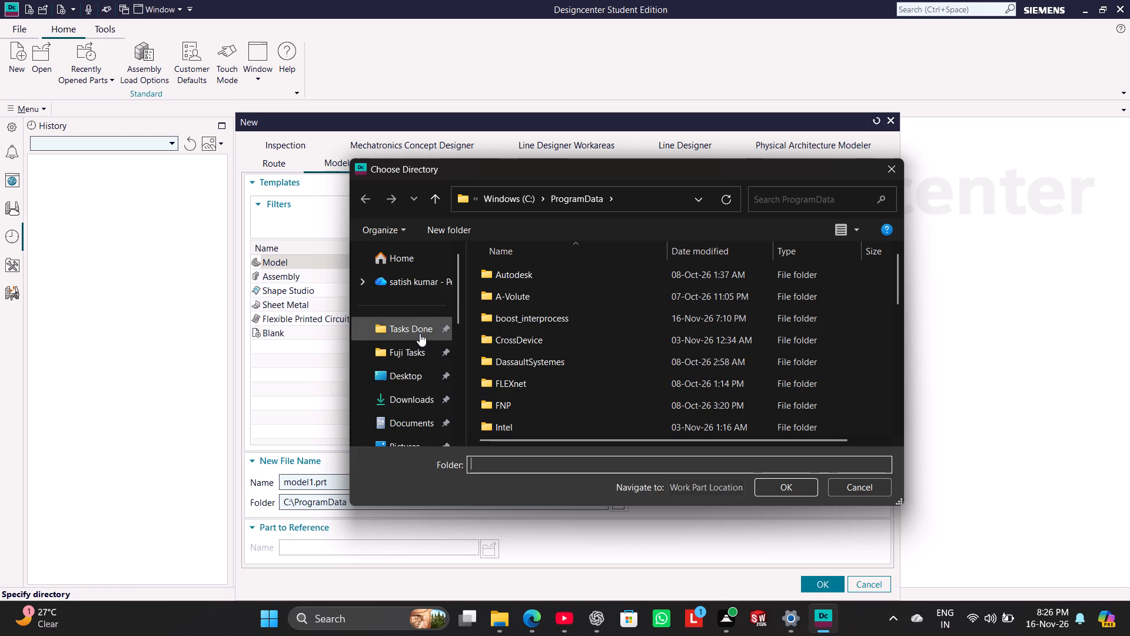
{"action": "left_click", "coordinate": [799, 485]}
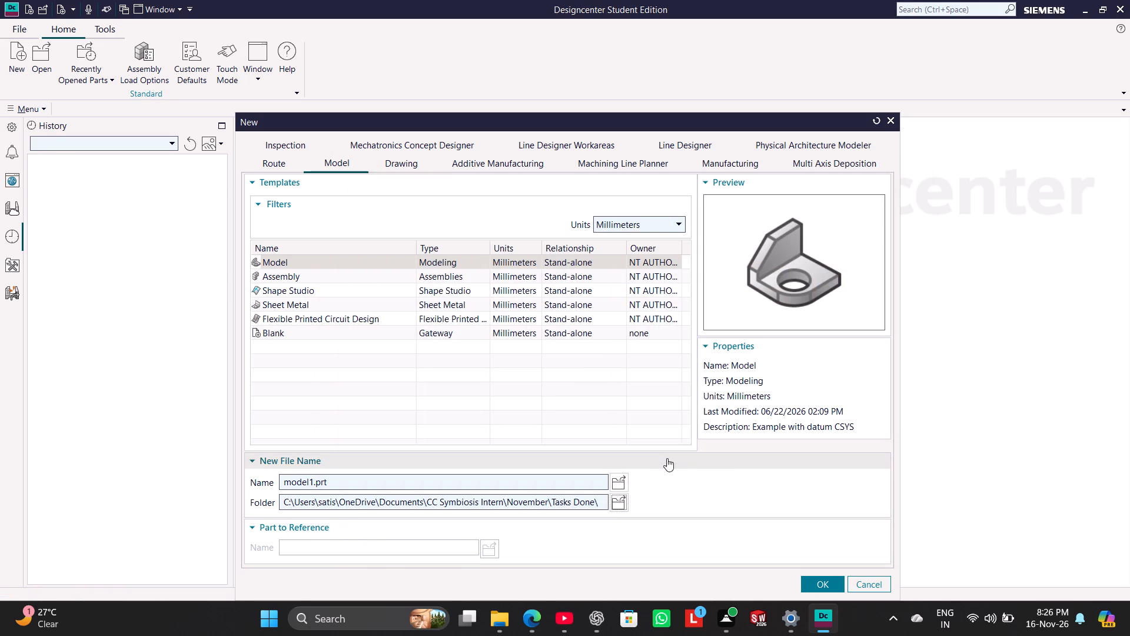
Name the new part "L shaped step block with one round hole" and create it from the Model template in millimetres.
{"action": "left_click", "coordinate": [379, 481]}
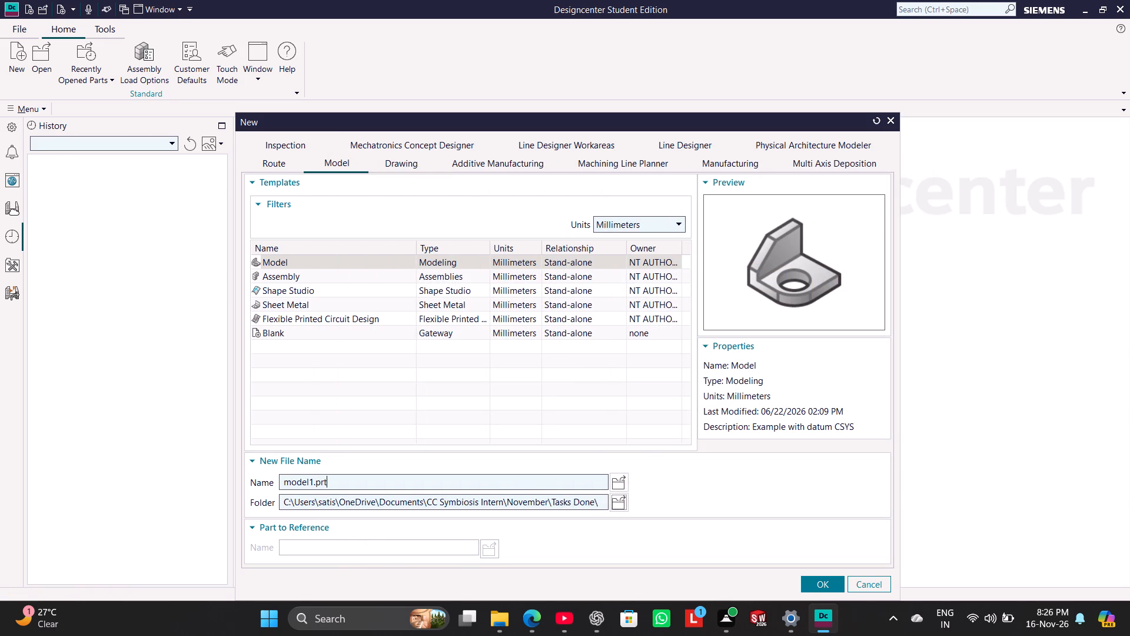
{"action": "left_click", "coordinate": [379, 481]}
{"action": "key", "text": "ctrl+v"}
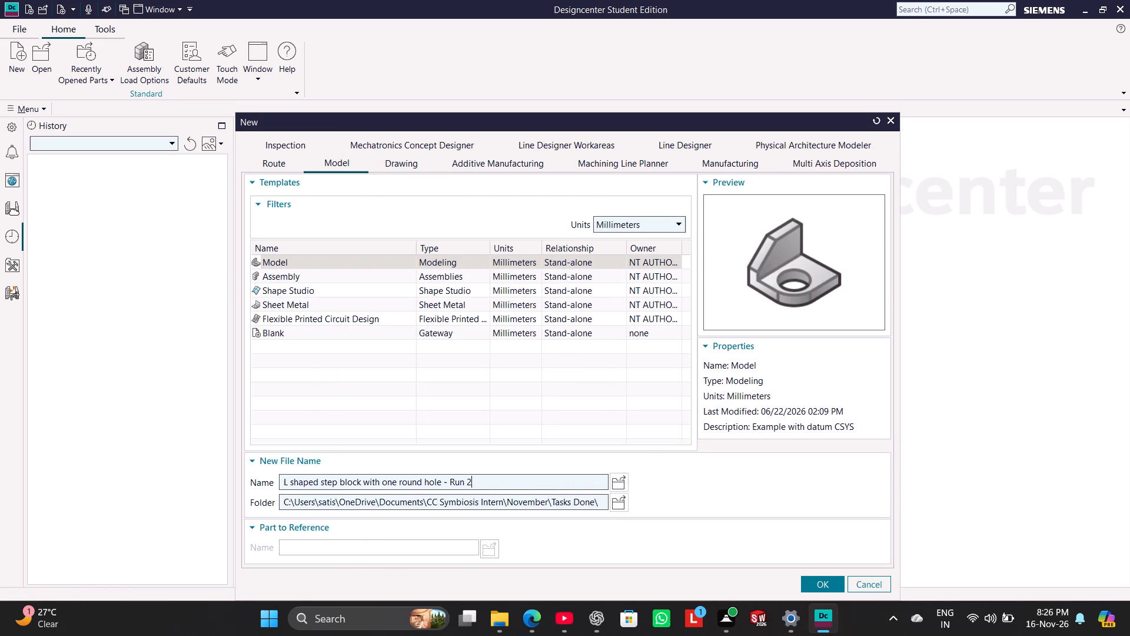
{"action": "key", "text": "BackSpace"}
{"action": "key", "text": "BackSpace"}
{"action": "key", "text": "BackSpace"}
{"action": "key", "text": "BackSpace"}
{"action": "key", "text": "BackSpace"}
{"action": "key", "text": "BackSpace"}
{"action": "key", "text": "BackSpace"}
{"action": "key", "text": "BackSpace"}
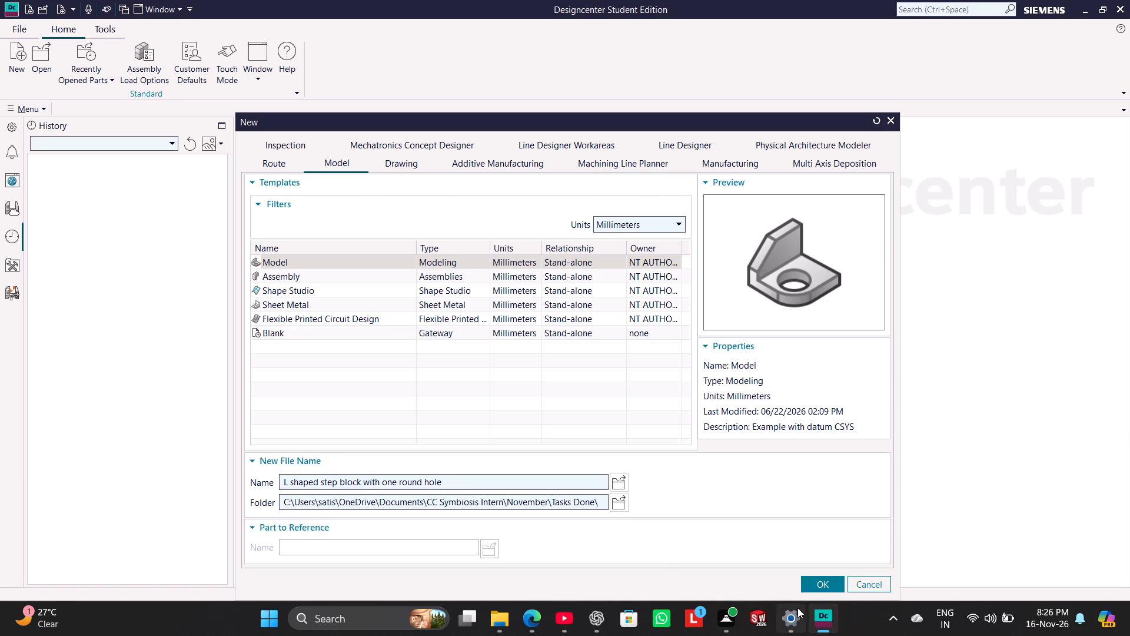
{"action": "left_click", "coordinate": [816, 583]}
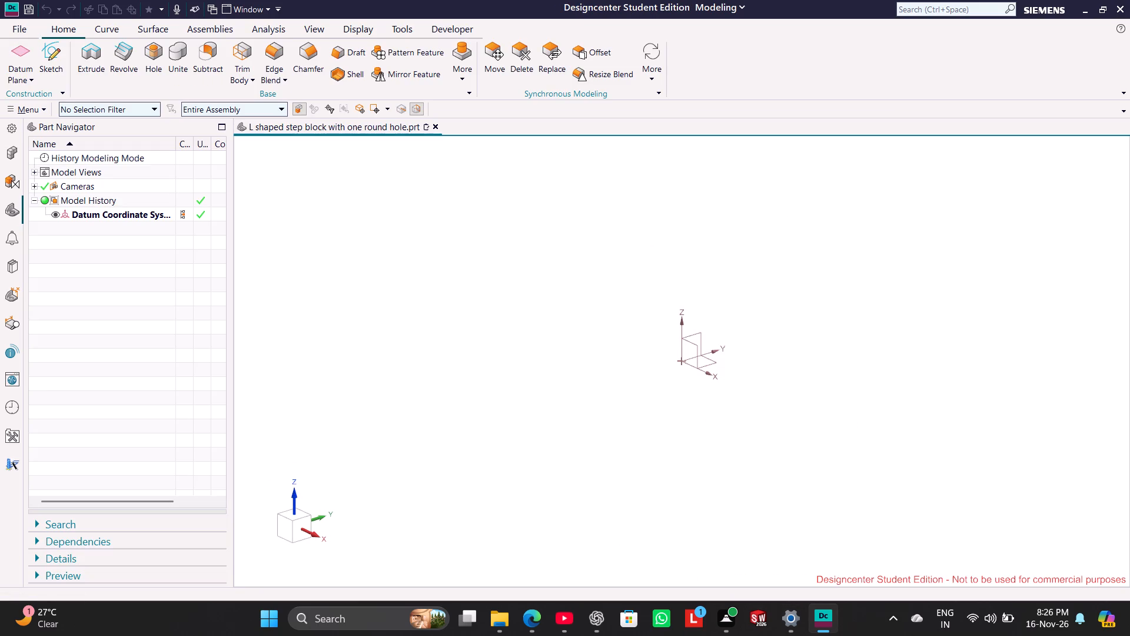
Set up a journal recording with the file name "L shaped step block with one round hole".
{"action": "left_click", "coordinate": [469, 32]}
{"action": "left_click", "coordinate": [543, 67]}
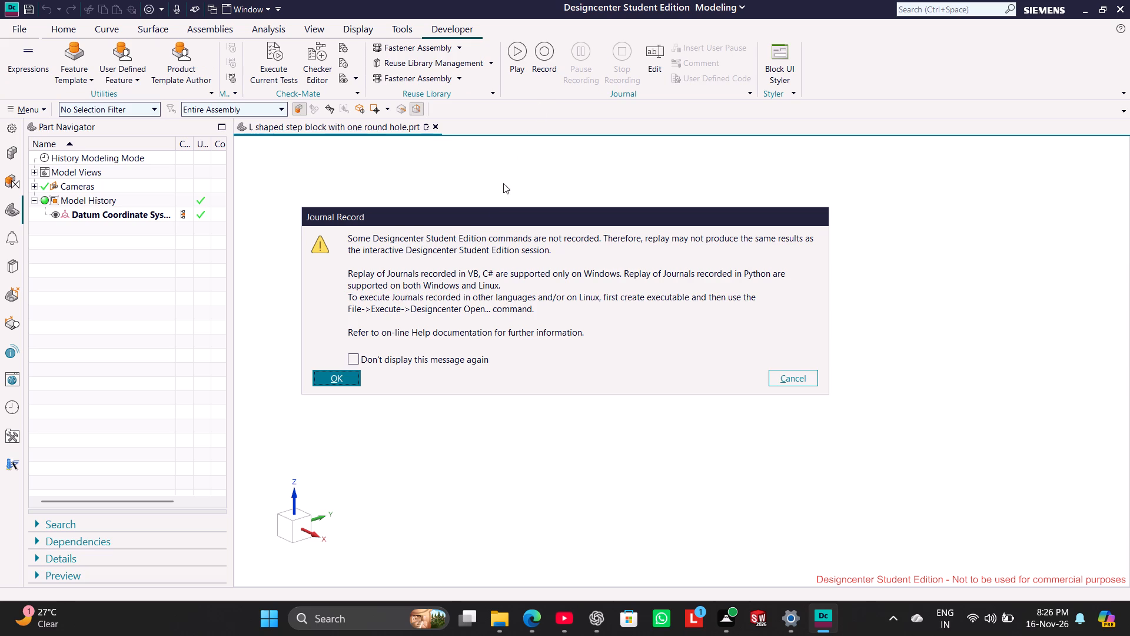
{"action": "left_click", "coordinate": [352, 375]}
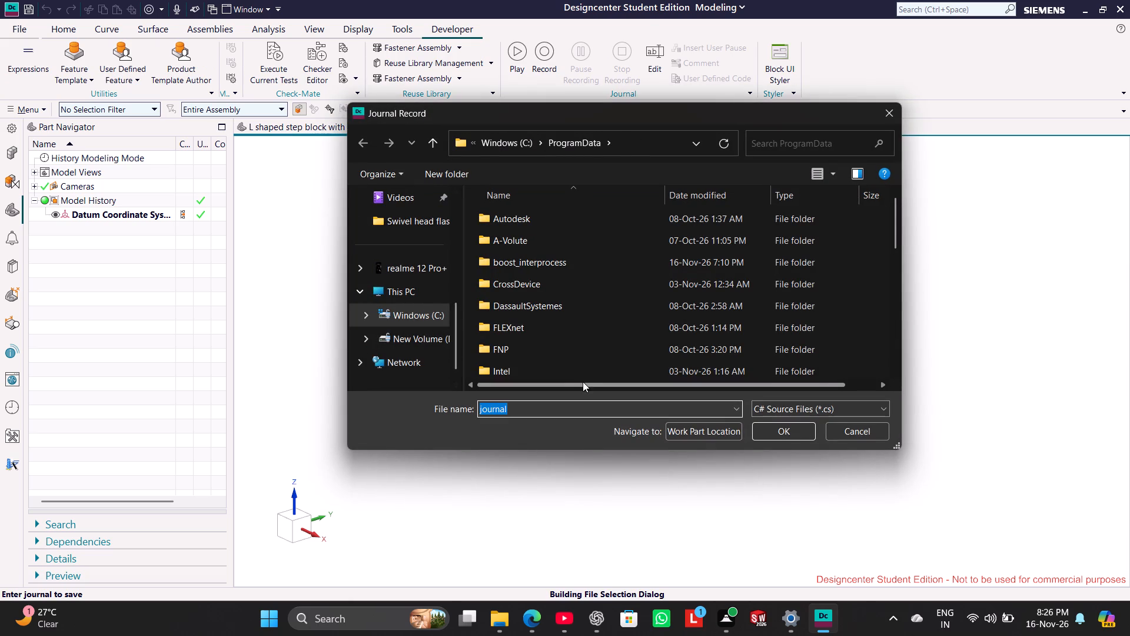
{"action": "key", "text": "ctrl+v"}
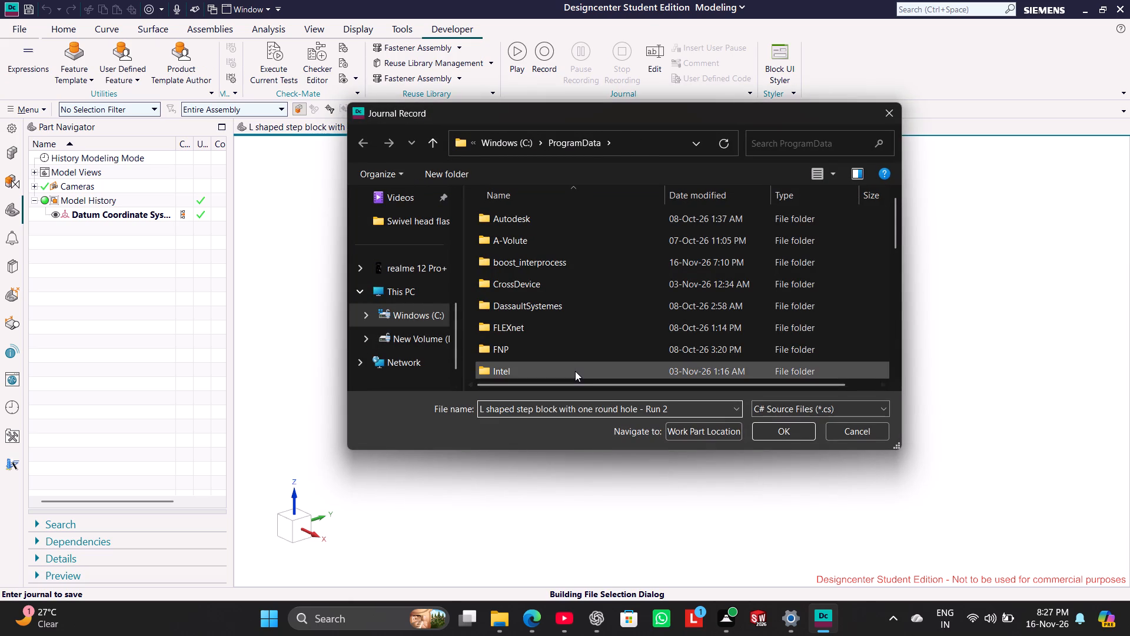
{"action": "key", "text": "BackSpace"}
{"action": "key", "text": "BackSpace"}
{"action": "key", "text": "BackSpace"}
{"action": "key", "text": "BackSpace"}
{"action": "key", "text": "BackSpace"}
{"action": "key", "text": "BackSpace"}
{"action": "key", "text": "BackSpace"}
{"action": "key", "text": "BackSpace"}
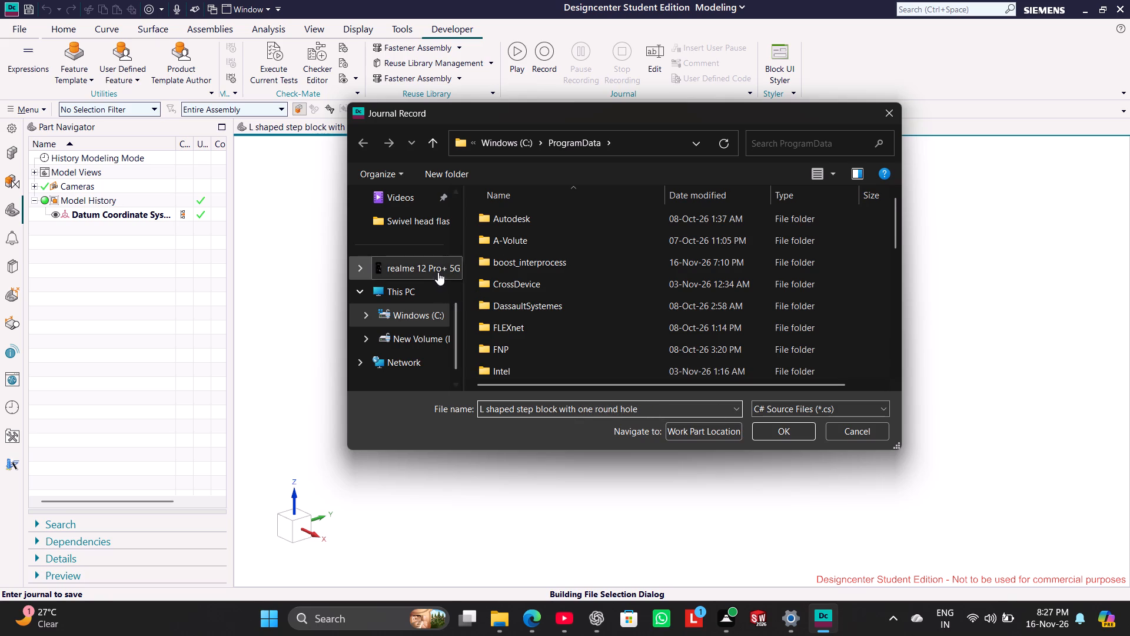
Choose the Tasks Done folder for the C# journal file and start recording.
{"action": "scroll", "coordinate": [424, 240], "scroll_direction": "up", "scroll_amount": 2}
{"action": "left_click", "coordinate": [426, 288]}
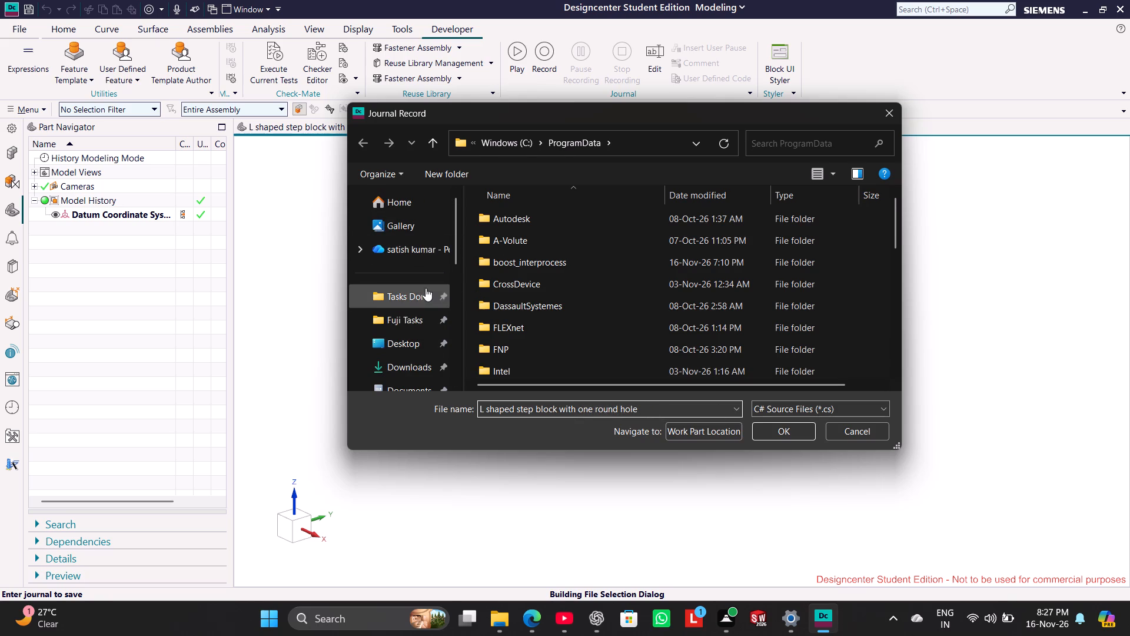
{"action": "scroll", "coordinate": [683, 326], "scroll_direction": "down", "scroll_amount": 1}
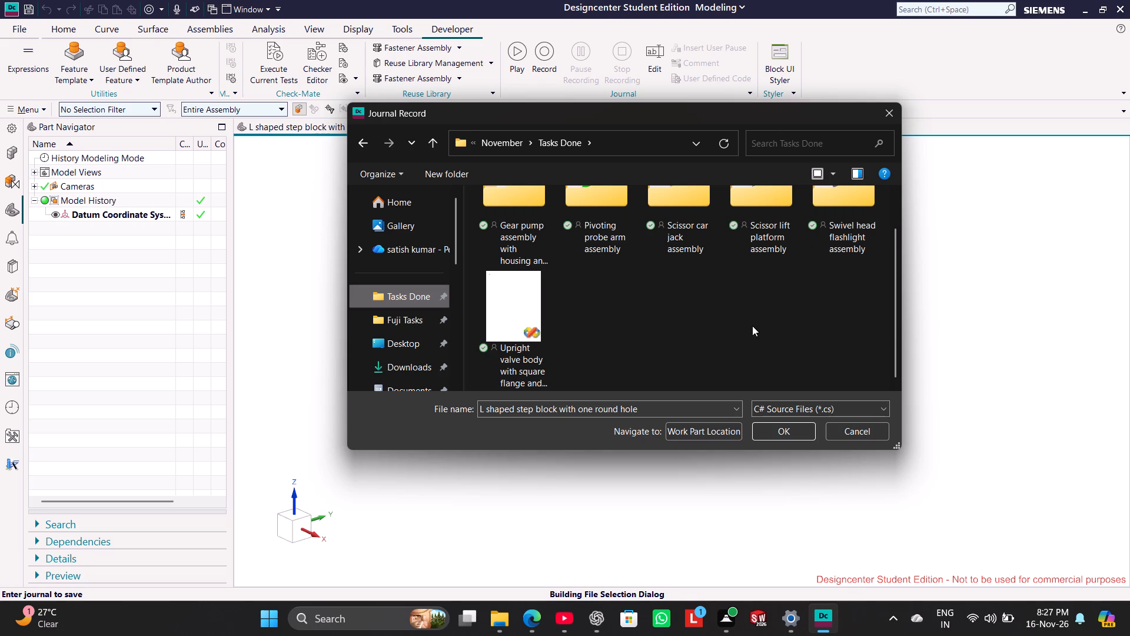
{"action": "scroll", "coordinate": [609, 305], "scroll_direction": "down", "scroll_amount": 3}
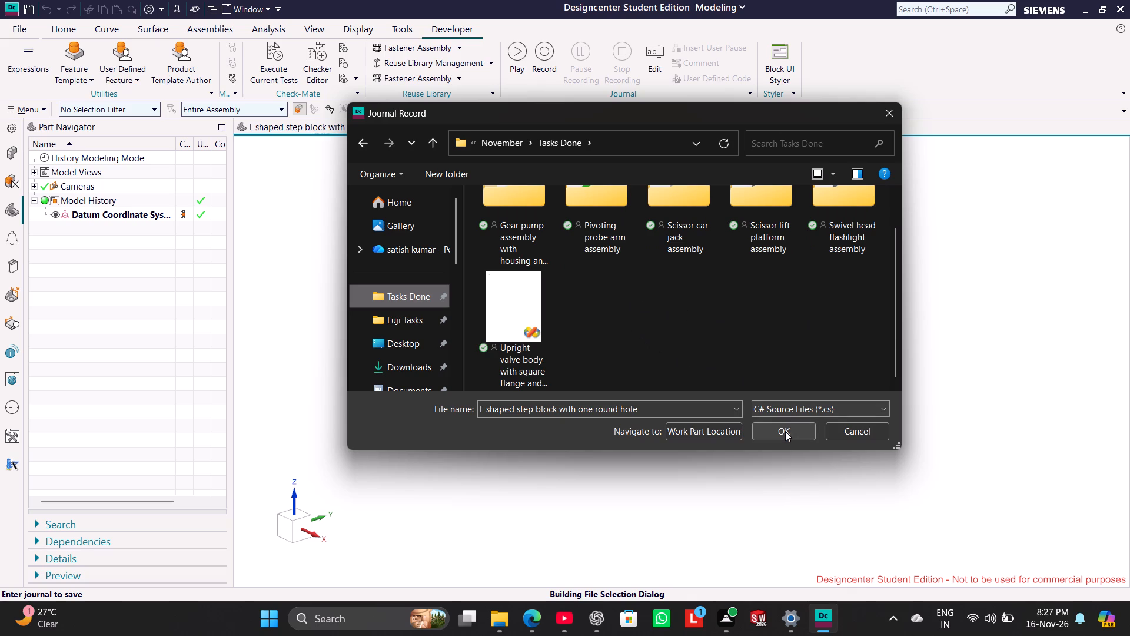
{"action": "left_click", "coordinate": [785, 431]}
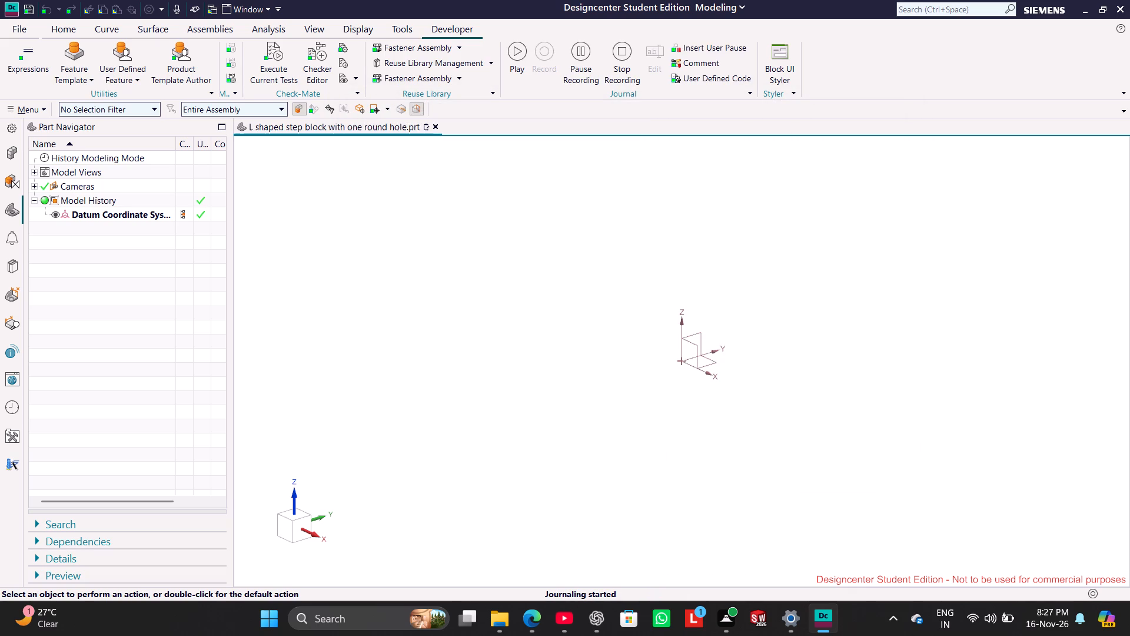
Create a new sketch on the Top plane.
{"action": "left_click", "coordinate": [59, 34]}
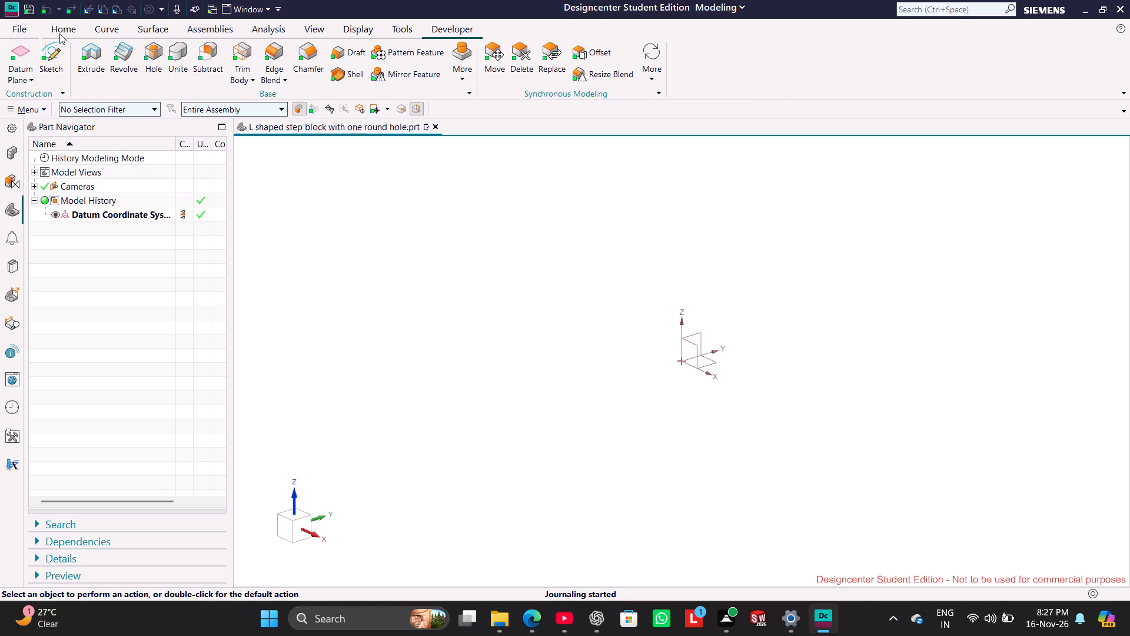
{"action": "left_click", "coordinate": [54, 59]}
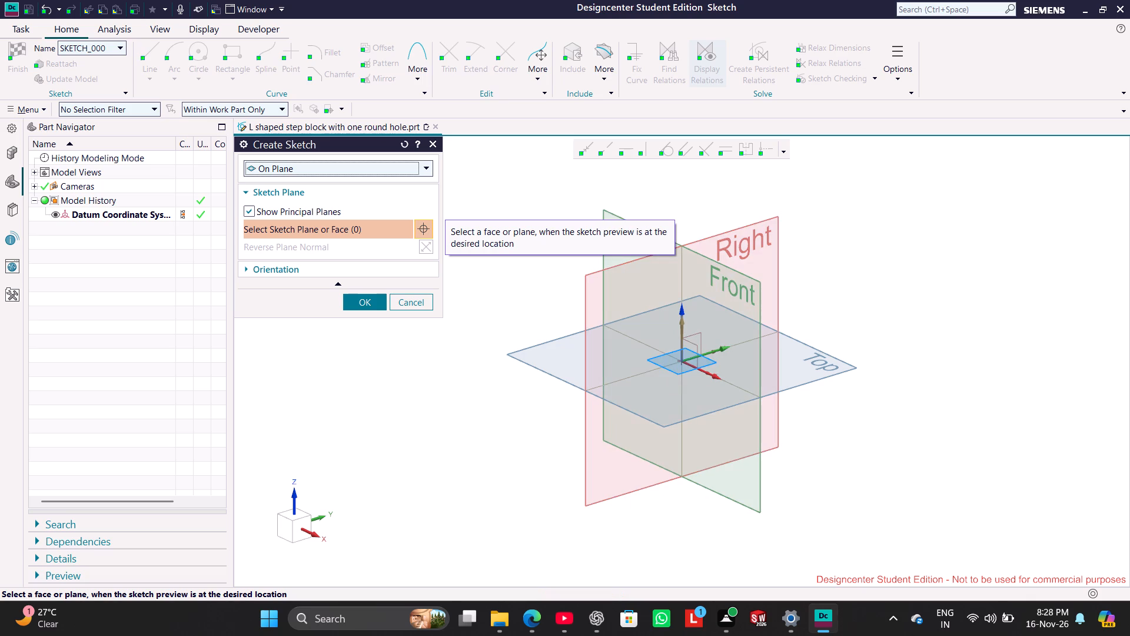
{"action": "left_click", "coordinate": [541, 356]}
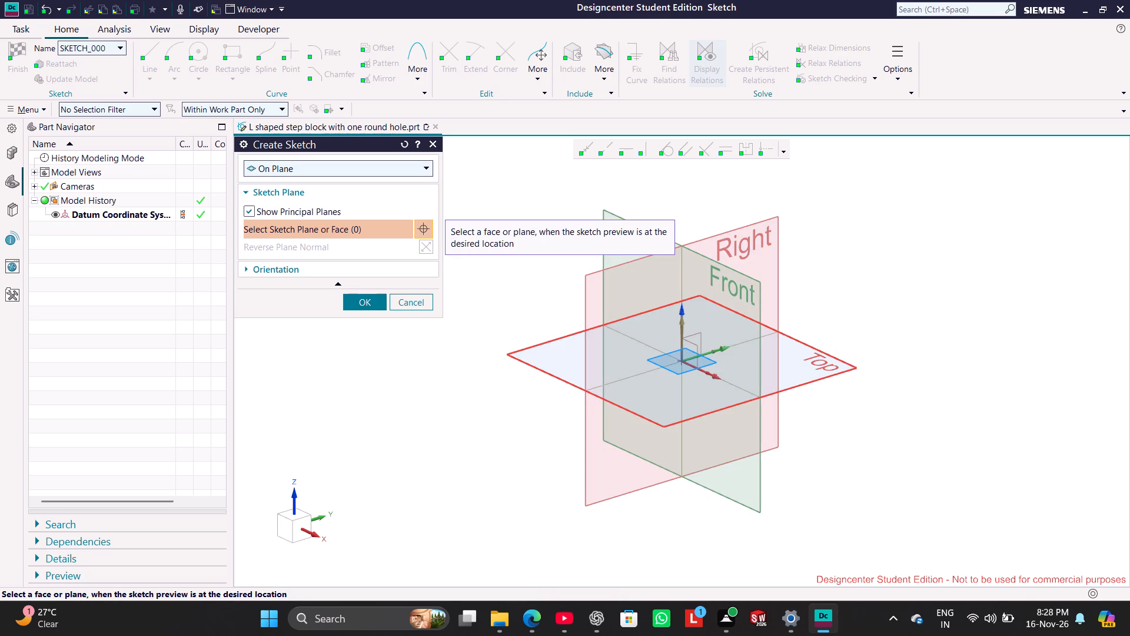
{"action": "left_click", "coordinate": [543, 366]}
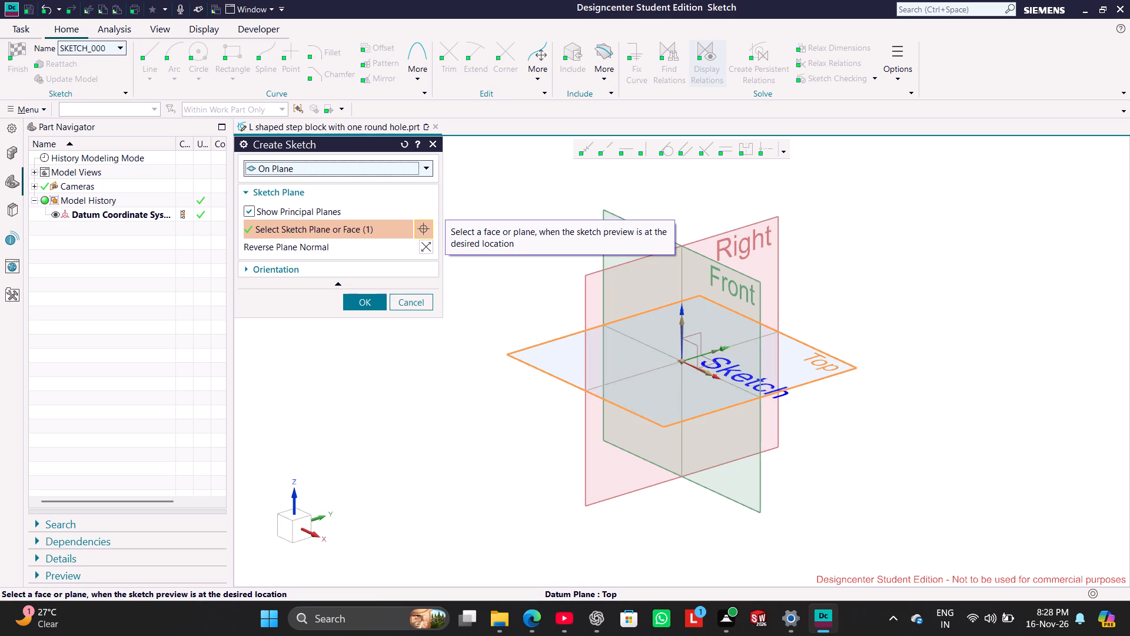
{"action": "left_click", "coordinate": [365, 302]}
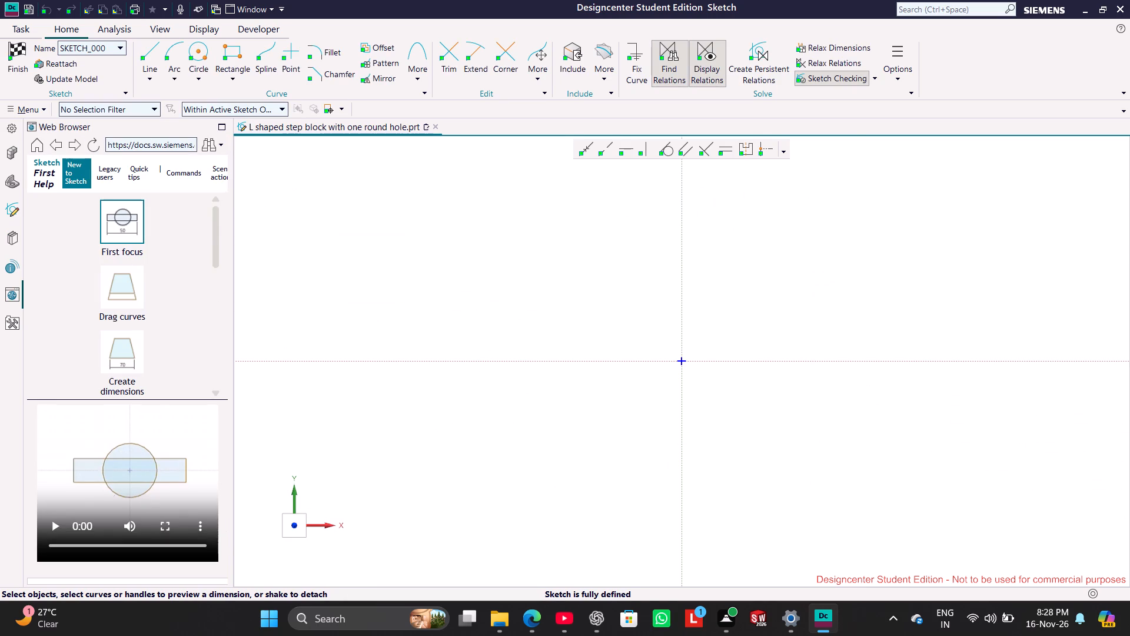
Draw a rectangle from its center at the sketch origin, about 620 mm wide and 620 mm high.
{"action": "left_click", "coordinate": [228, 48]}
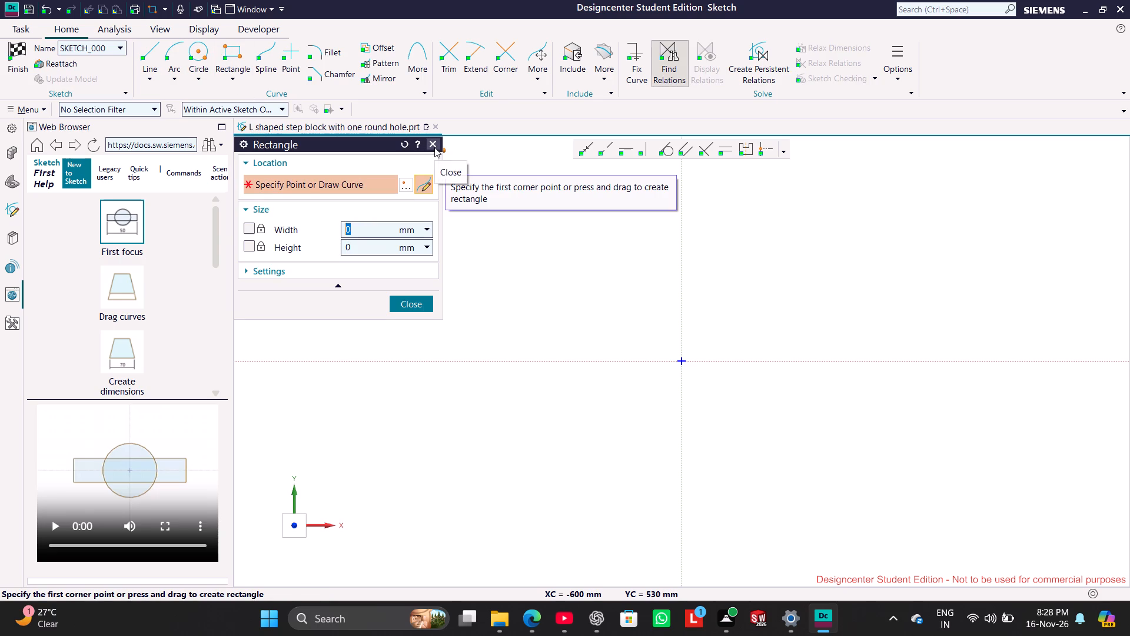
{"action": "left_click", "coordinate": [434, 147]}
{"action": "left_click", "coordinate": [236, 74]}
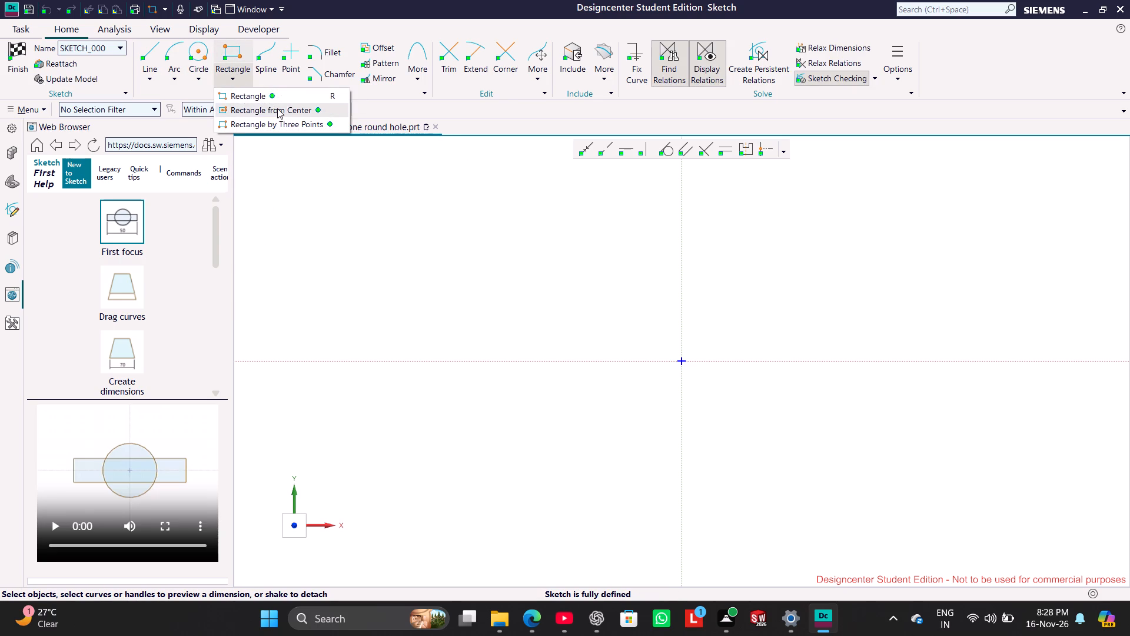
{"action": "left_click", "coordinate": [277, 108]}
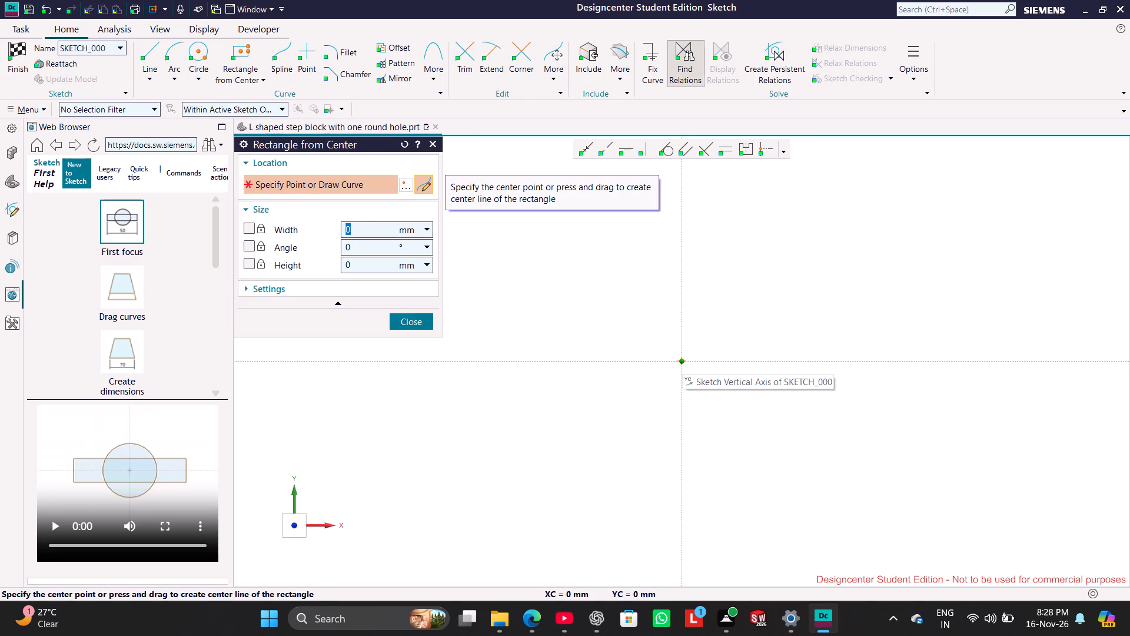
{"action": "left_click", "coordinate": [682, 362]}
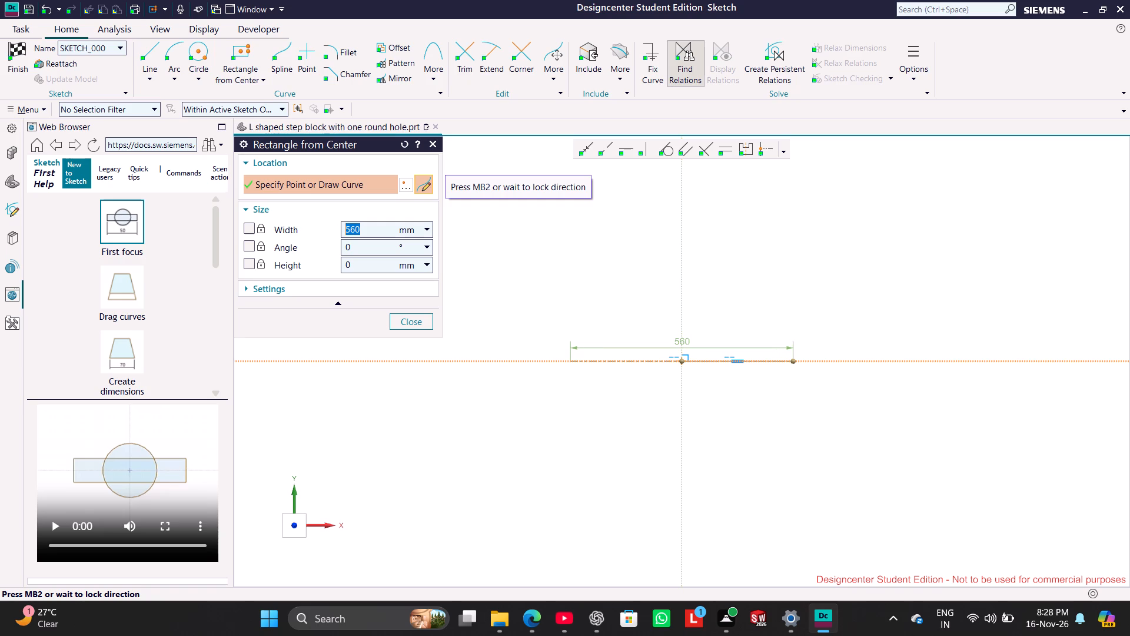
{"action": "type", "text": "15"}
{"action": "key", "text": "0"}
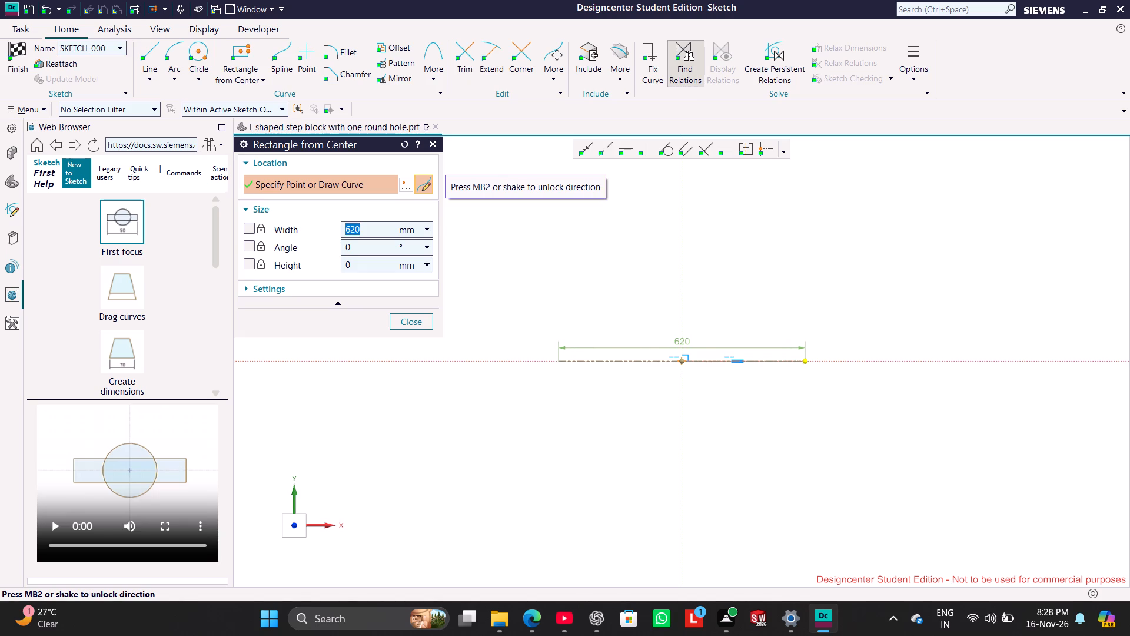
{"action": "type", "text": "150"}
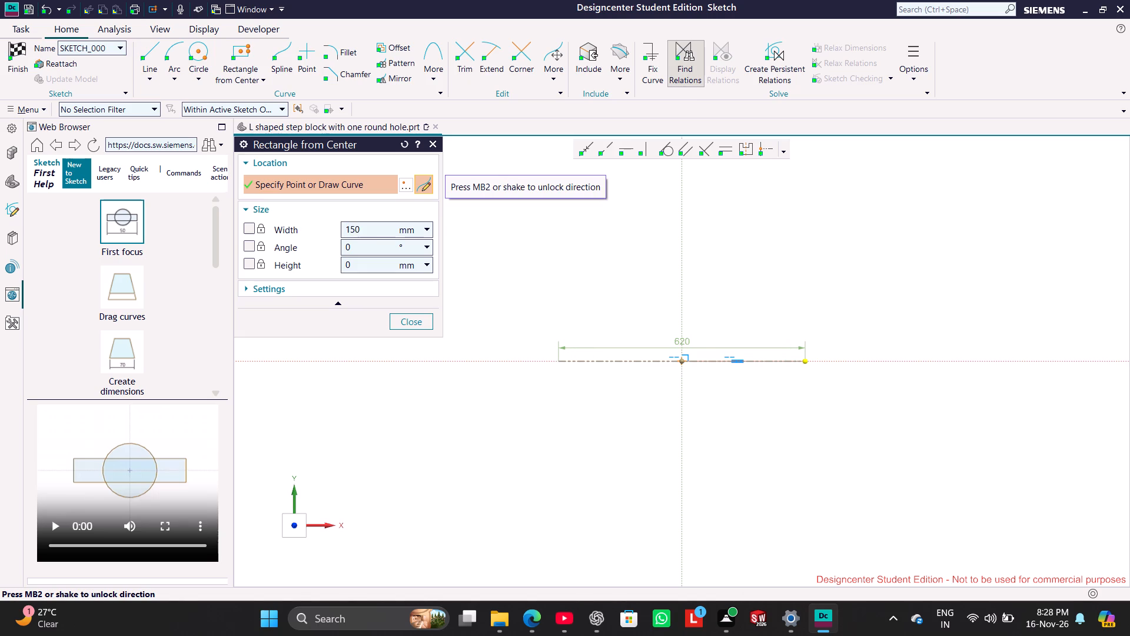
{"action": "left_click", "coordinate": [804, 300]}
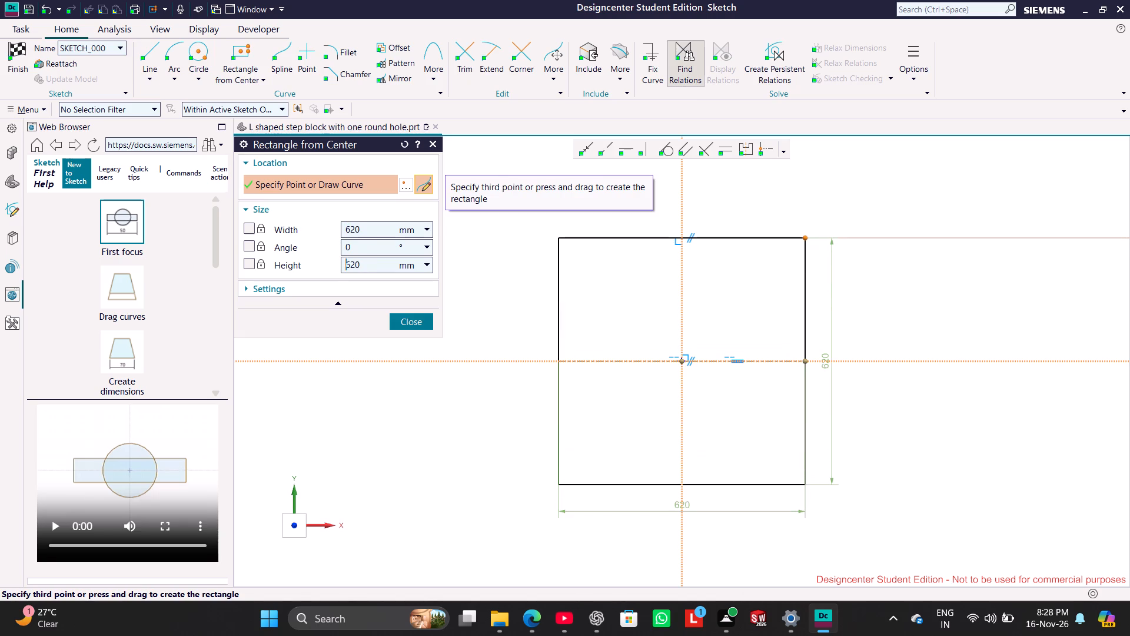
{"action": "left_click", "coordinate": [807, 239]}
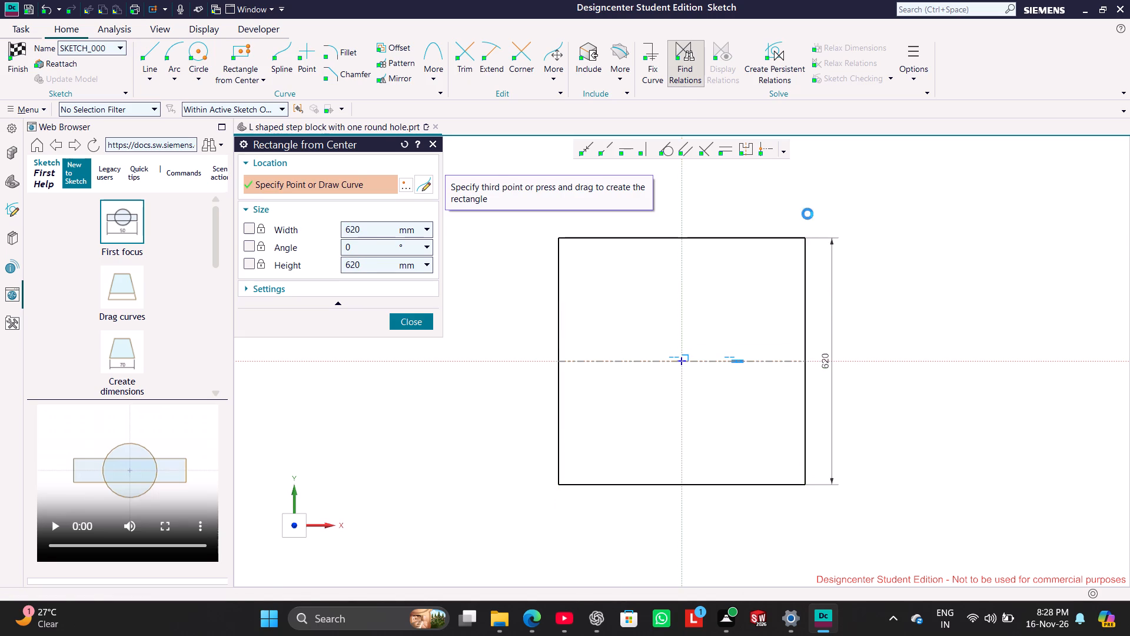
{"action": "left_click", "coordinate": [420, 326]}
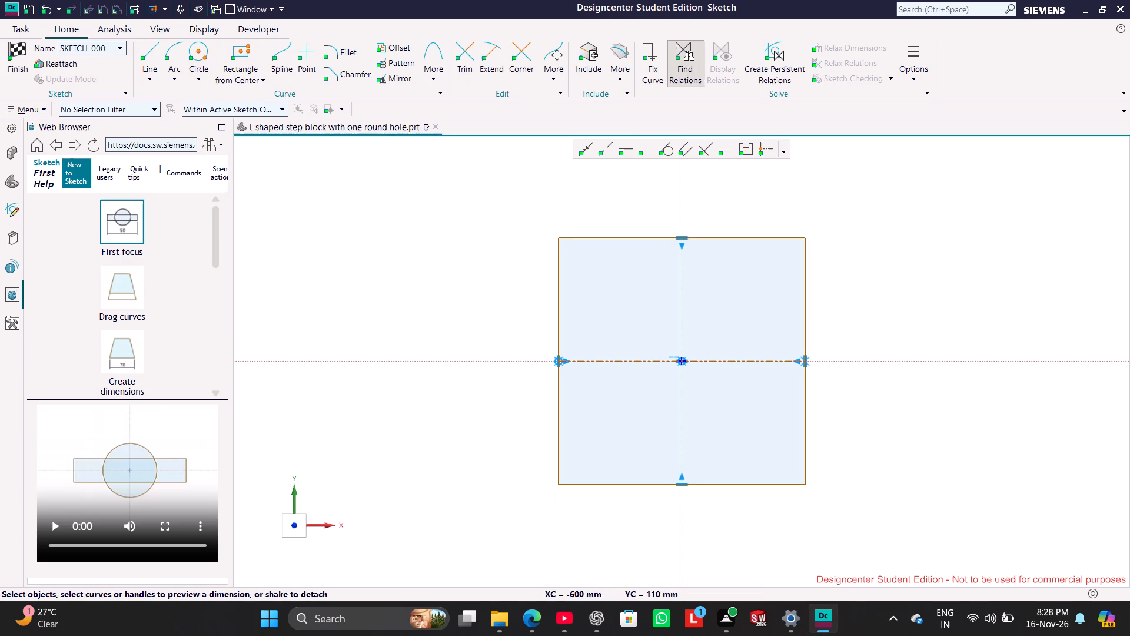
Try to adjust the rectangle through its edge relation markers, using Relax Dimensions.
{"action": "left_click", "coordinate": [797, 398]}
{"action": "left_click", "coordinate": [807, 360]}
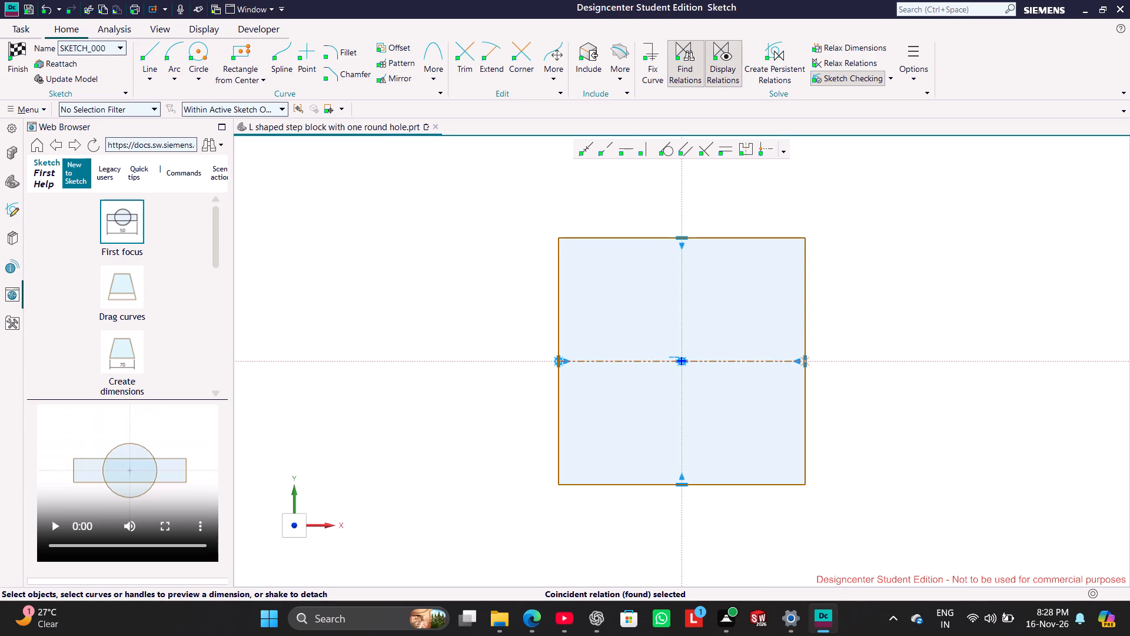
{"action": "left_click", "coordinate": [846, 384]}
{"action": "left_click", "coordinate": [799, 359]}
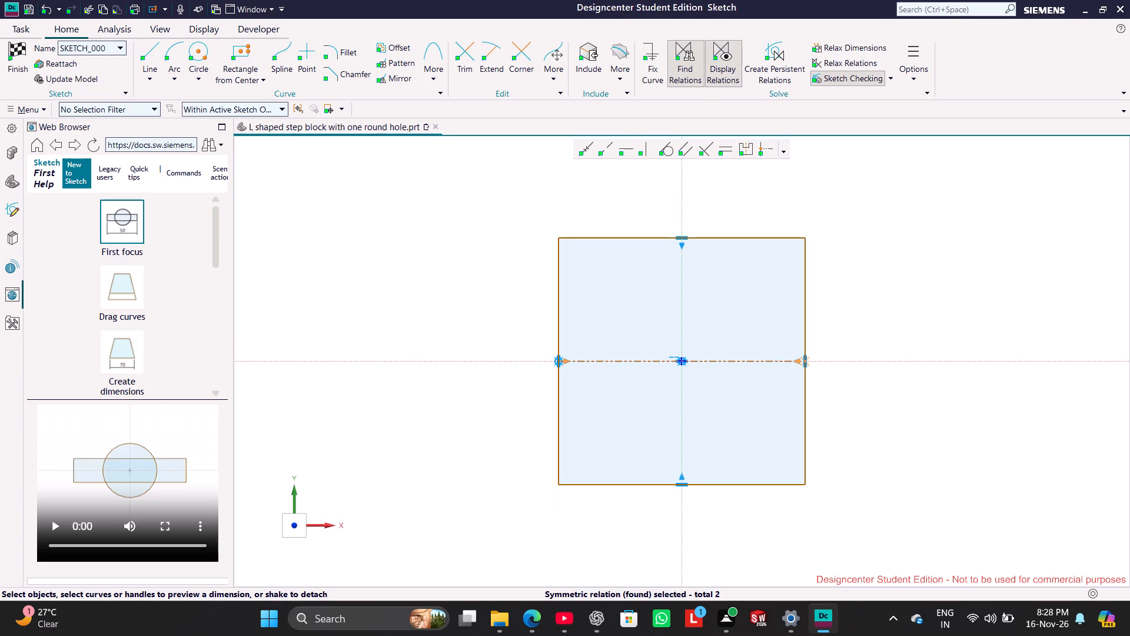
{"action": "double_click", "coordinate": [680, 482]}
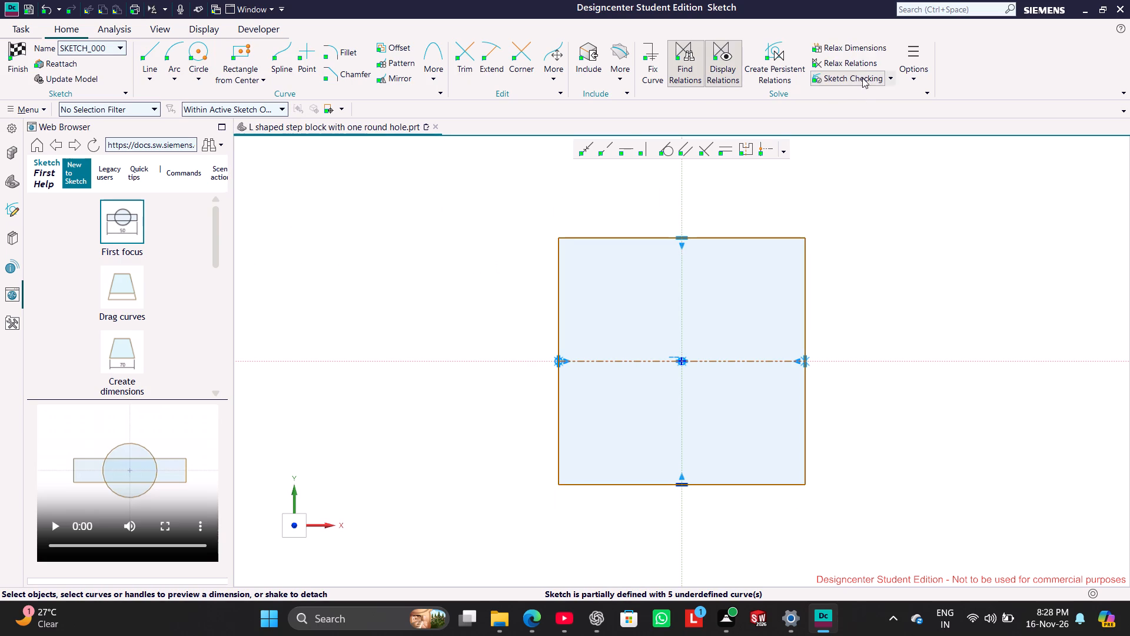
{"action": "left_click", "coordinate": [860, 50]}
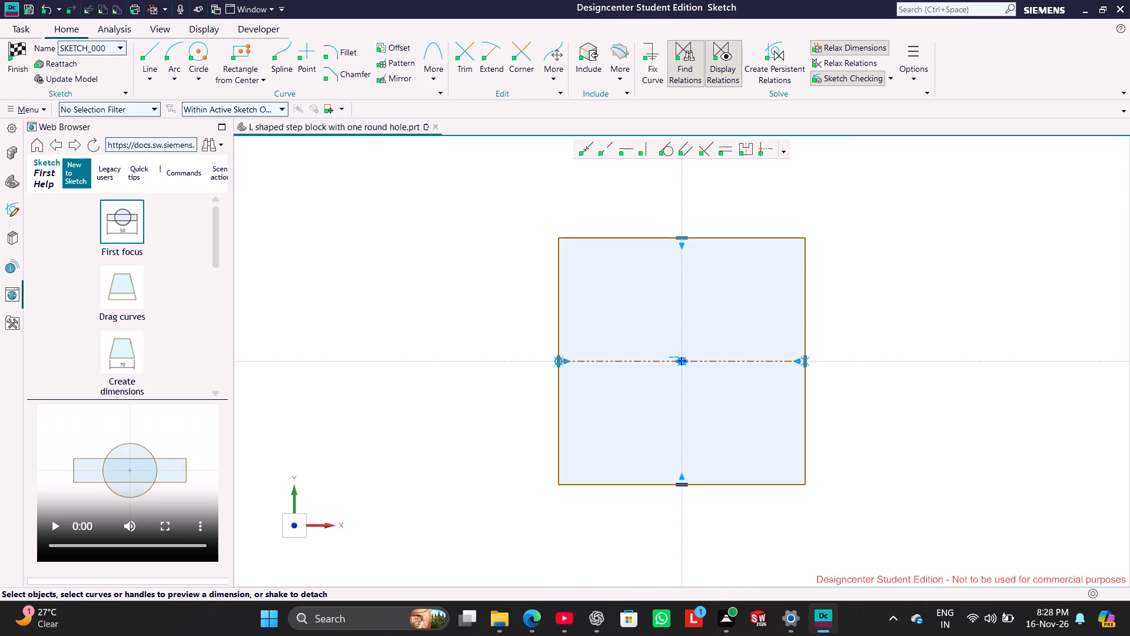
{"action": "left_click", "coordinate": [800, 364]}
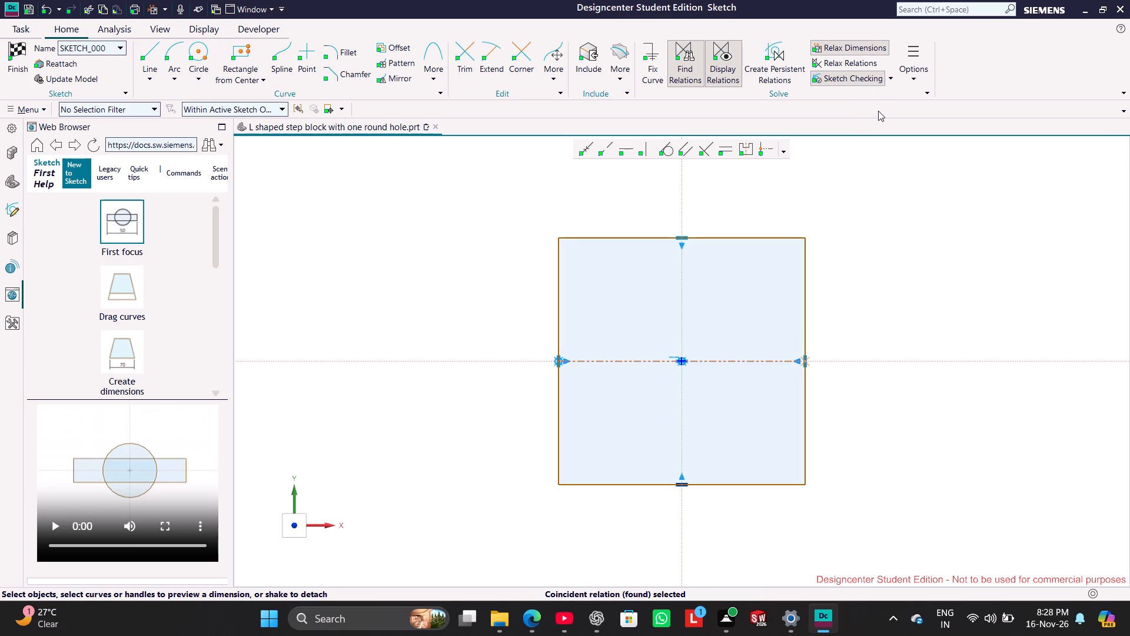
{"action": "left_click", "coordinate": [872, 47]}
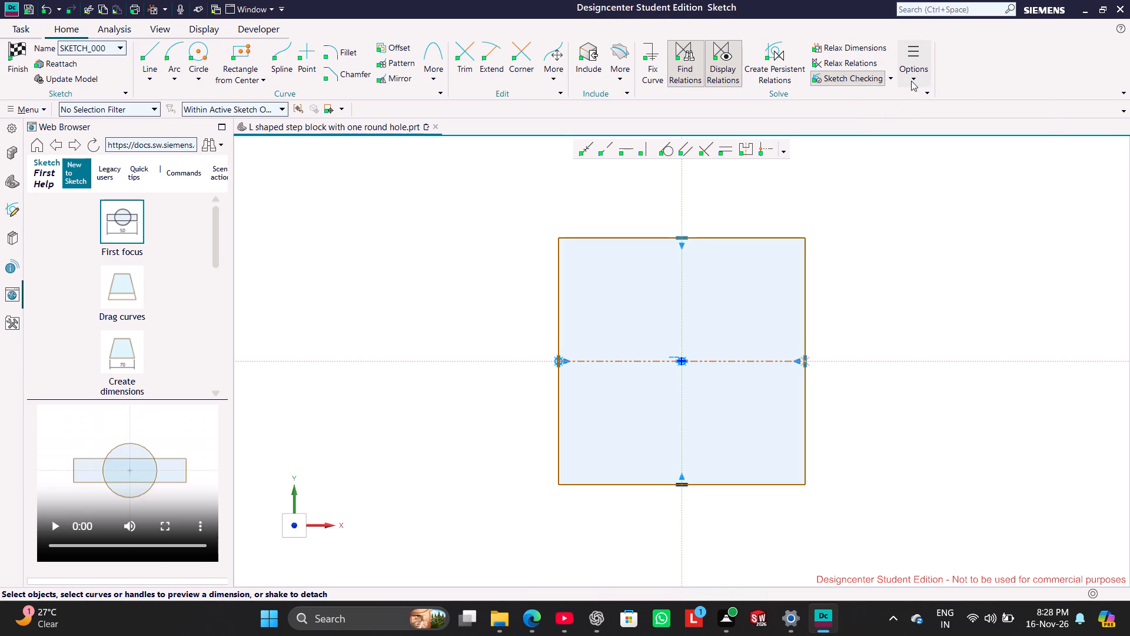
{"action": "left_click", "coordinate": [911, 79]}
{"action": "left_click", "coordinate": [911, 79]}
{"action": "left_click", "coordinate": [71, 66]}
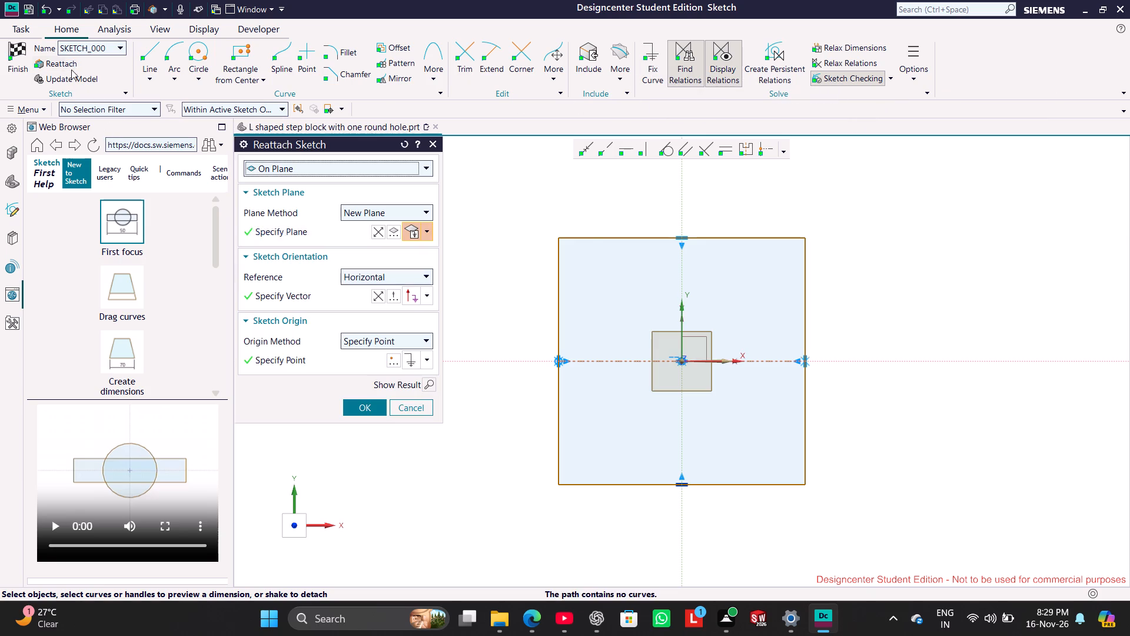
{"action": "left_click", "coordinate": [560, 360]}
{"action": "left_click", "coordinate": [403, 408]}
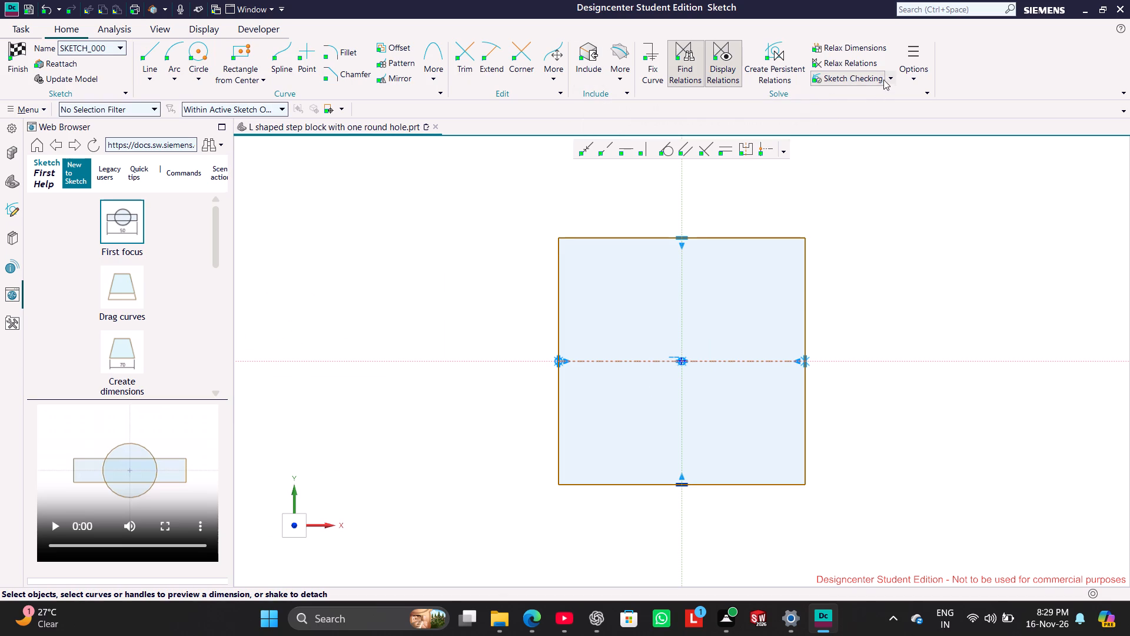
Turn on Relax Relations and reduce the rectangle's height symmetrically about the horizontal axis by moving its upper edge.
{"action": "left_click", "coordinate": [868, 64]}
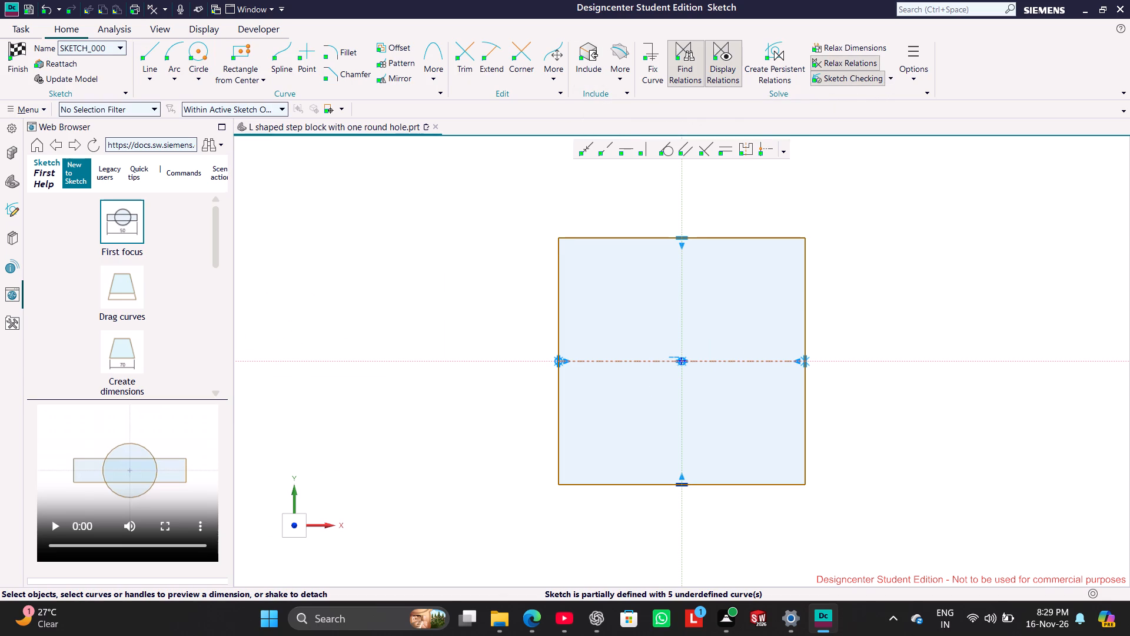
{"action": "left_click", "coordinate": [803, 365]}
{"action": "left_click_drag", "start_coordinate": [804, 366], "coordinate": [842, 365]}
{"action": "left_click", "coordinate": [913, 82]}
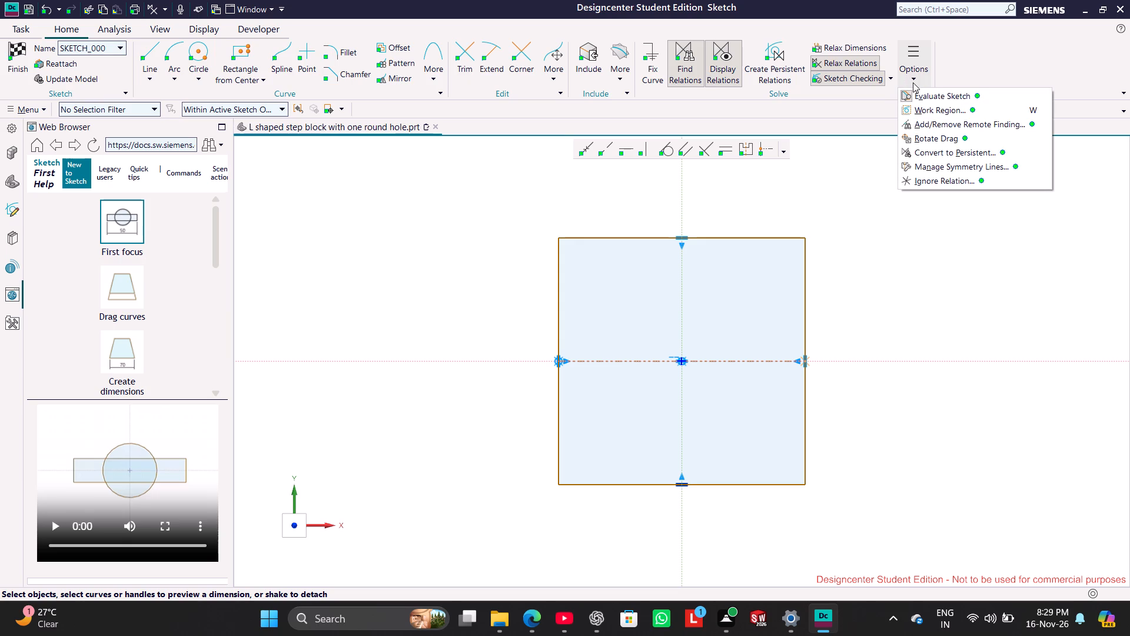
{"action": "left_click", "coordinate": [892, 199]}
{"action": "double_click", "coordinate": [683, 237]}
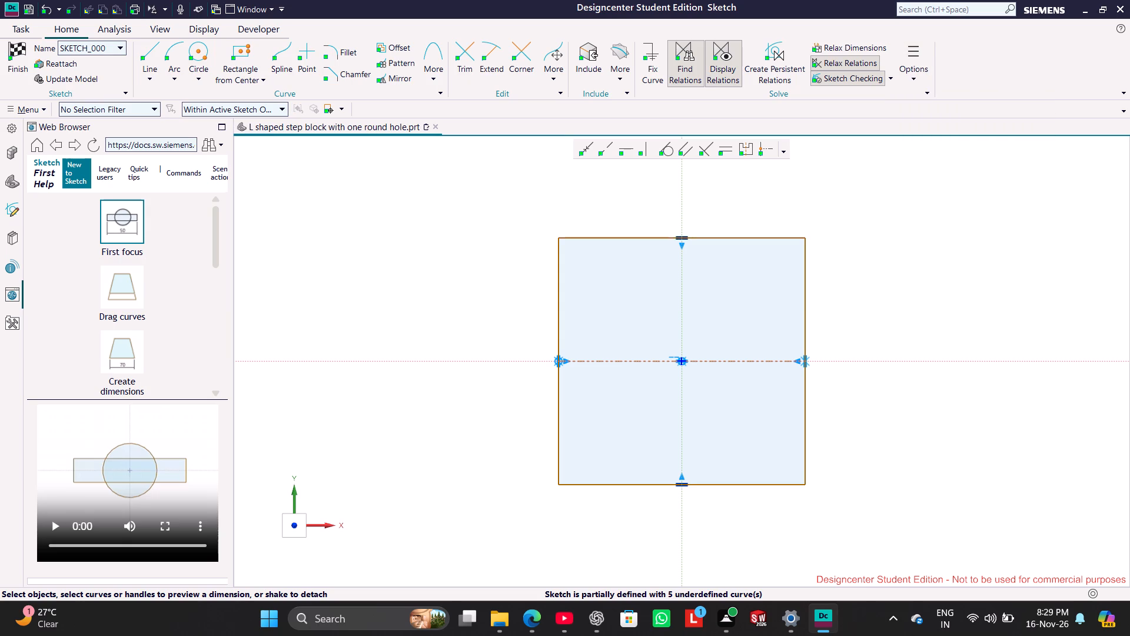
{"action": "left_click_drag", "start_coordinate": [683, 237], "coordinate": [687, 309]}
{"action": "left_click", "coordinate": [687, 309]}
{"action": "left_click", "coordinate": [579, 271]}
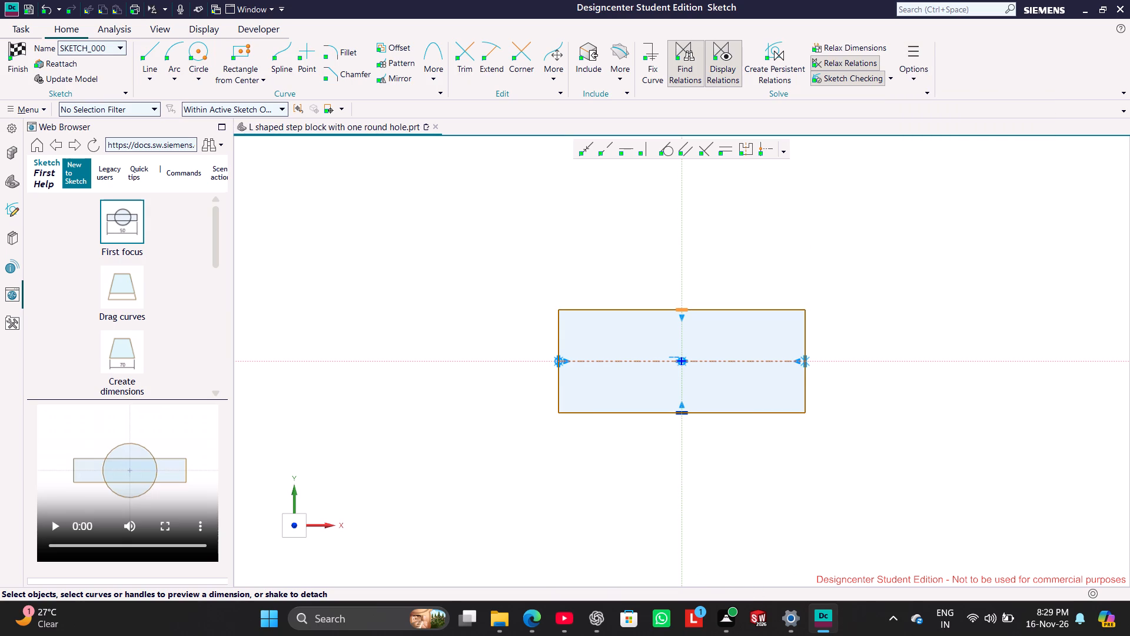
{"action": "left_click", "coordinate": [683, 305]}
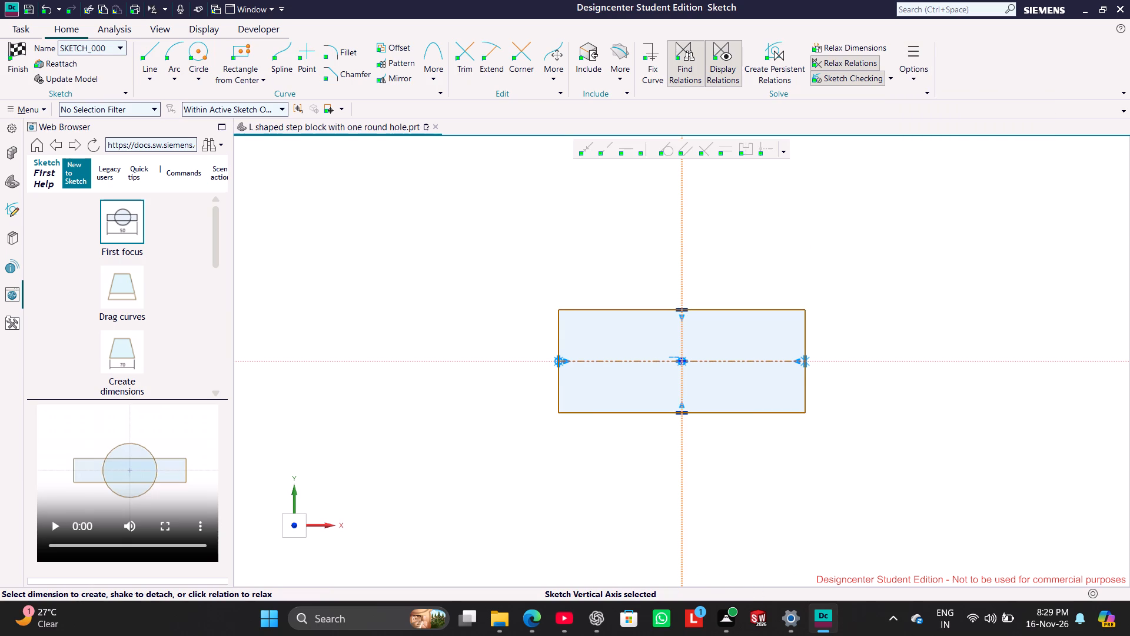
{"action": "left_click_drag", "start_coordinate": [686, 309], "coordinate": [689, 260]}
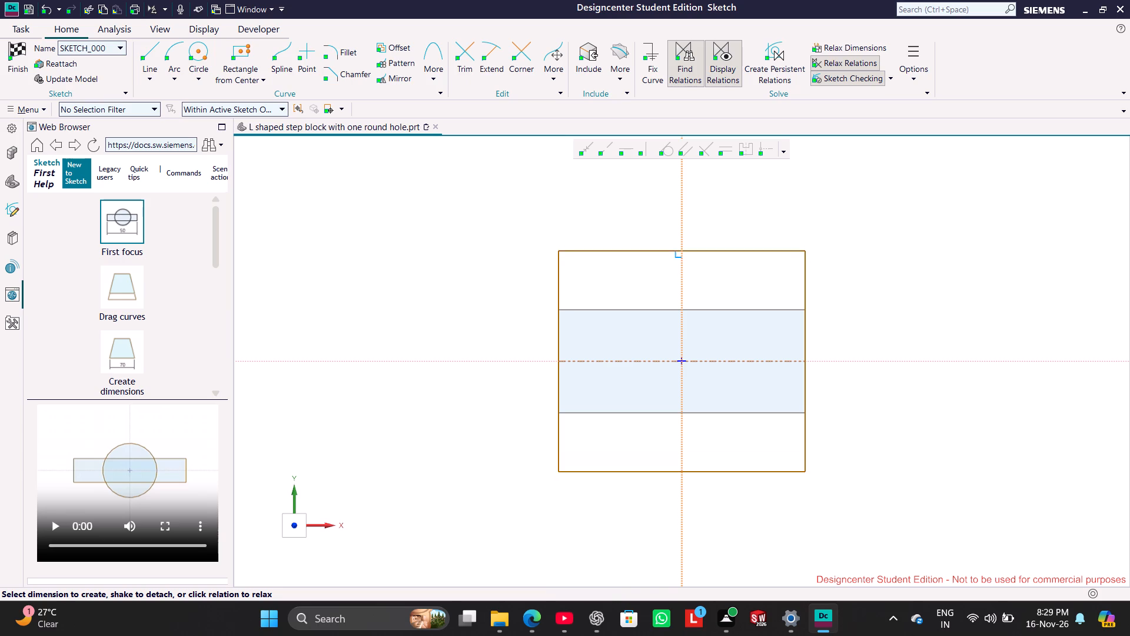
{"action": "left_click_drag", "start_coordinate": [689, 260], "coordinate": [689, 280]}
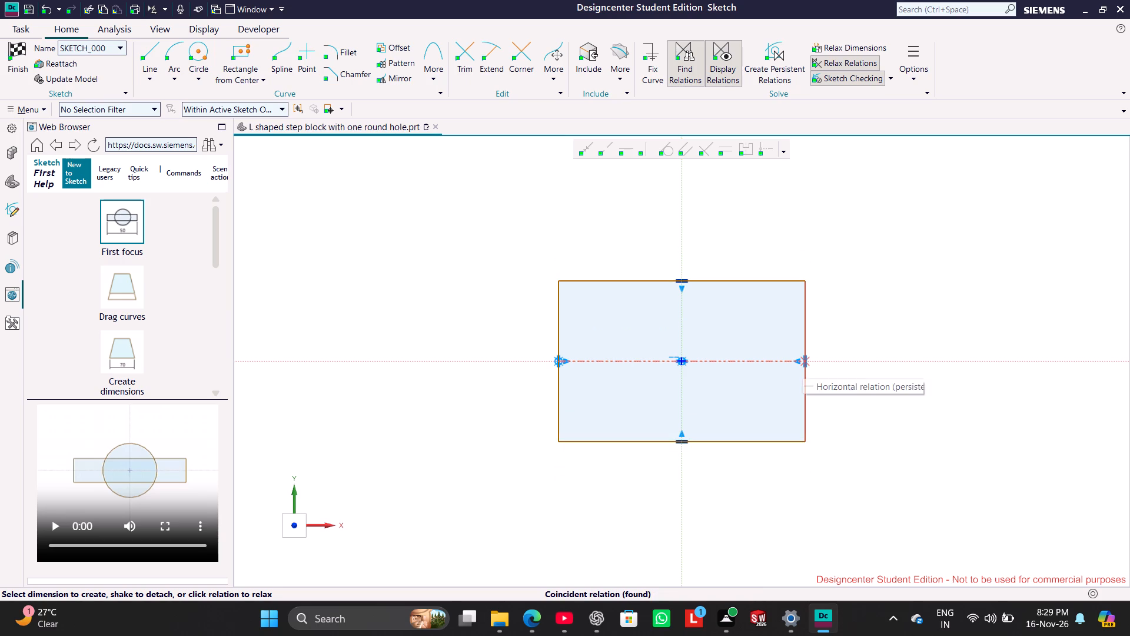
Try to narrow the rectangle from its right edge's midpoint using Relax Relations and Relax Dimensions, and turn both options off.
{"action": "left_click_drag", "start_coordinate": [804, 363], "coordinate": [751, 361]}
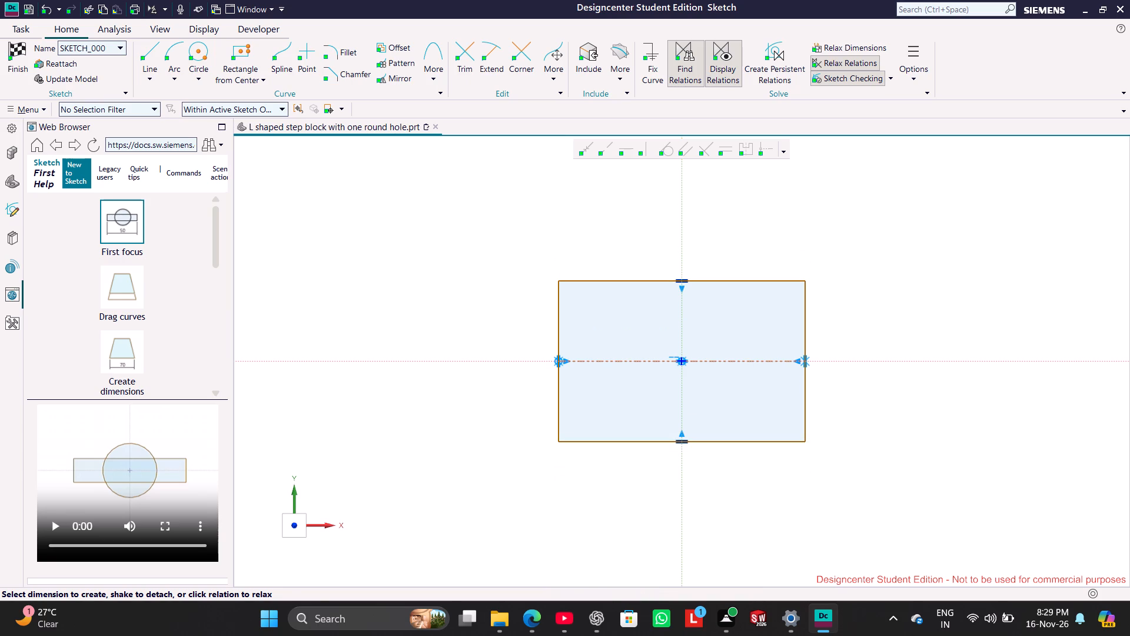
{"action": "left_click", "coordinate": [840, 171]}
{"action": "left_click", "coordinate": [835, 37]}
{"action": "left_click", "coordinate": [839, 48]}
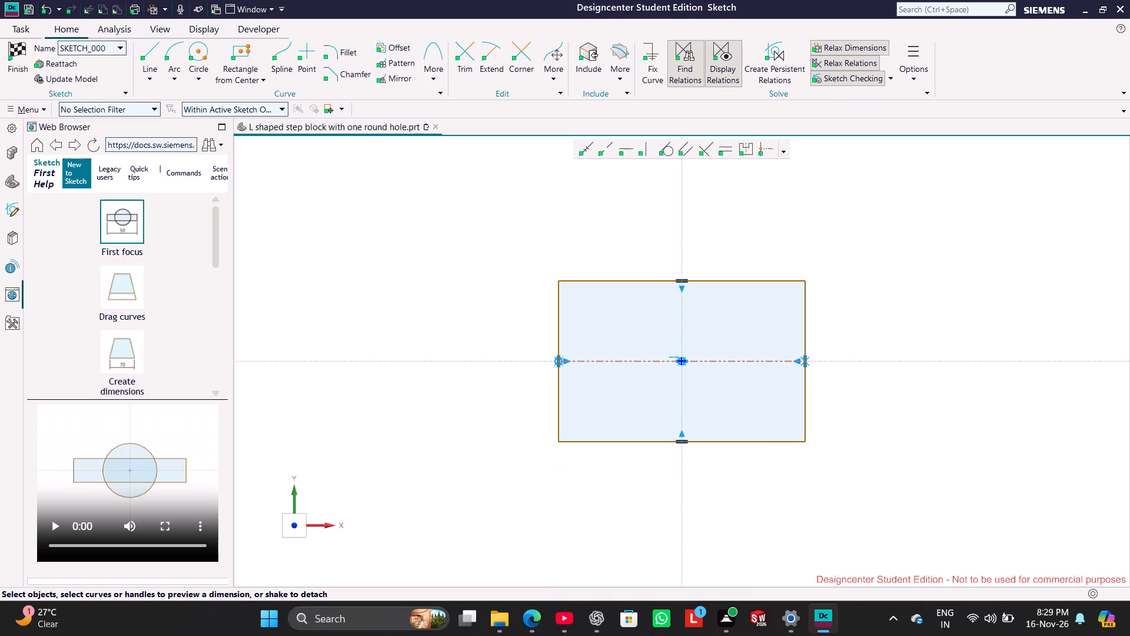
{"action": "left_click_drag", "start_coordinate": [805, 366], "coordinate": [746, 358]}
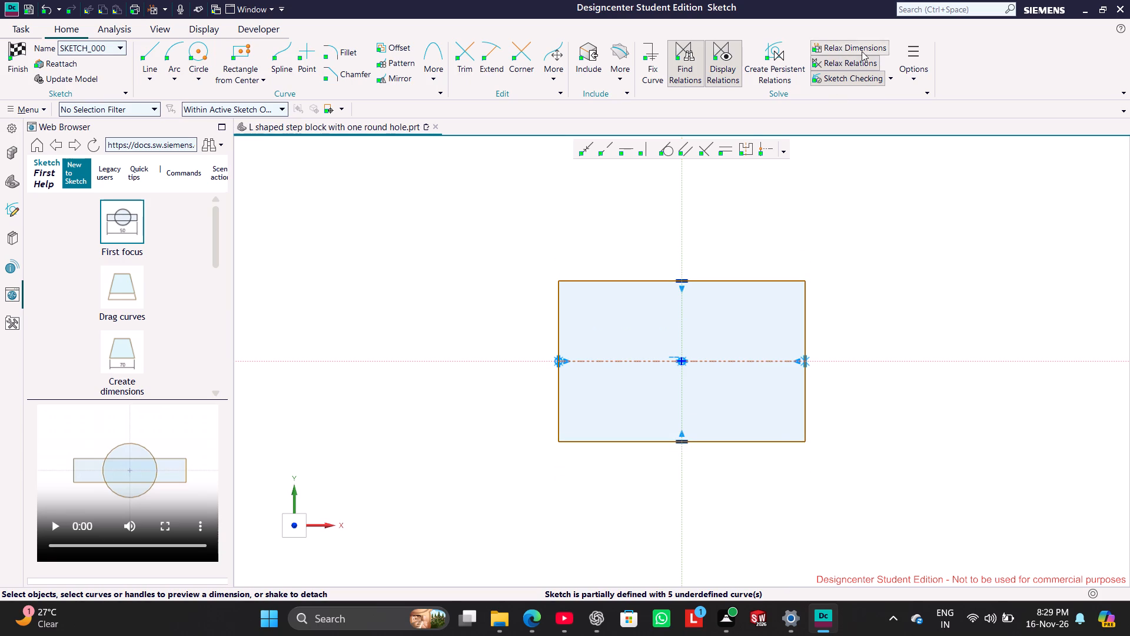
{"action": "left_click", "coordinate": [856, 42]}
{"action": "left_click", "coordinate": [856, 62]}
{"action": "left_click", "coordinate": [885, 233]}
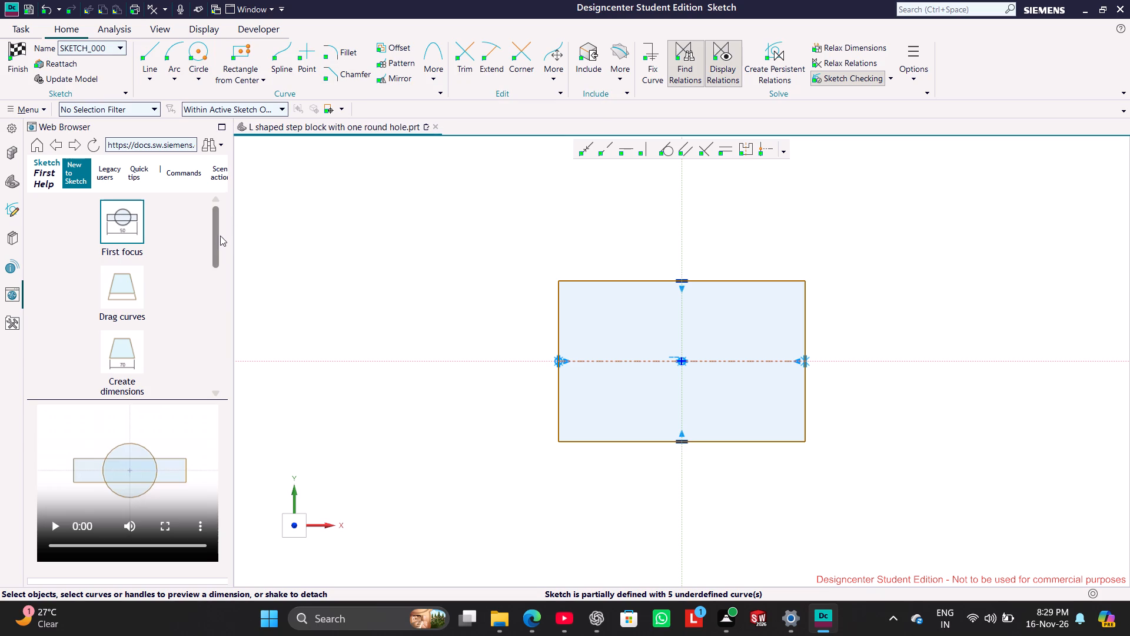
Look through the sketch help topics for guidance on moving curves, creating and editing dimensions, and relaxing relations.
{"action": "left_click_drag", "start_coordinate": [217, 235], "coordinate": [223, 228]}
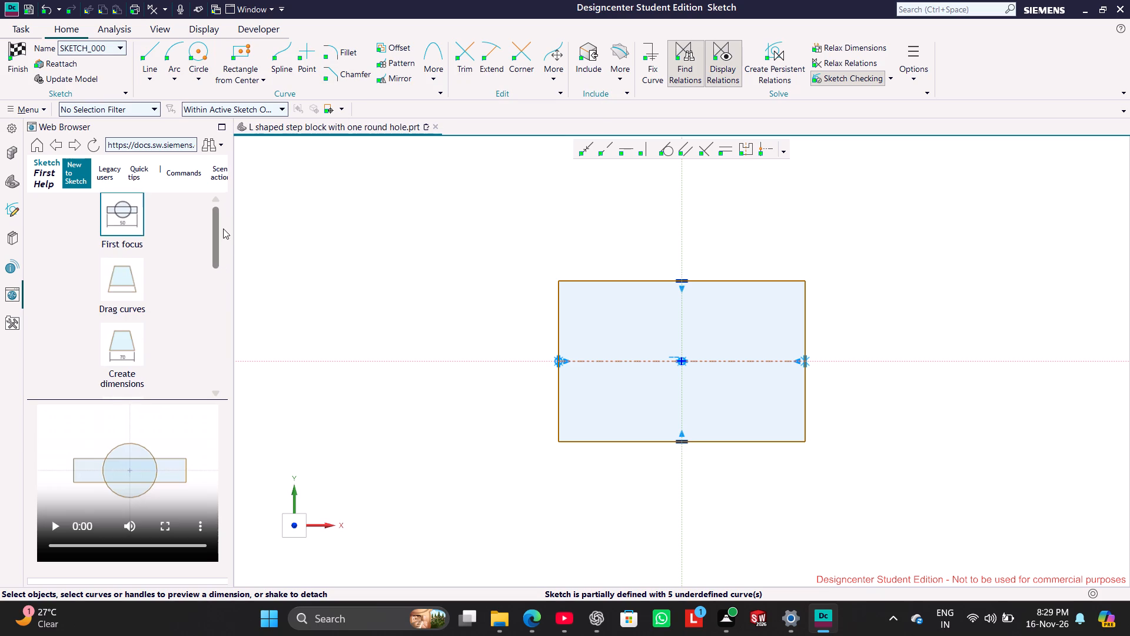
{"action": "left_click_drag", "start_coordinate": [223, 228], "coordinate": [227, 204]}
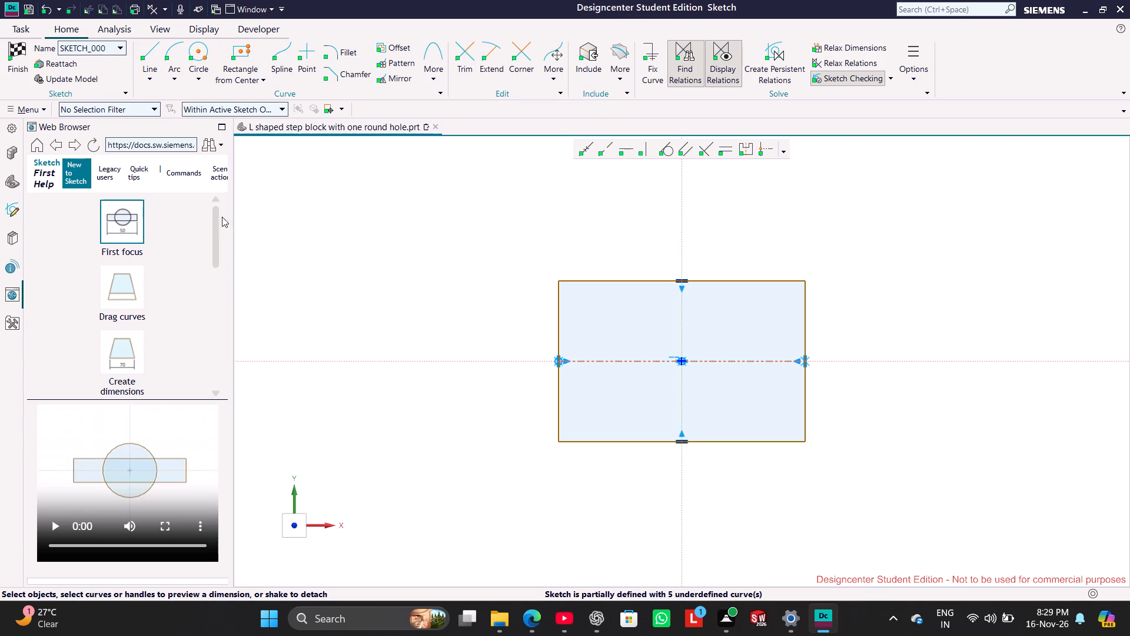
{"action": "left_click_drag", "start_coordinate": [218, 227], "coordinate": [219, 263]}
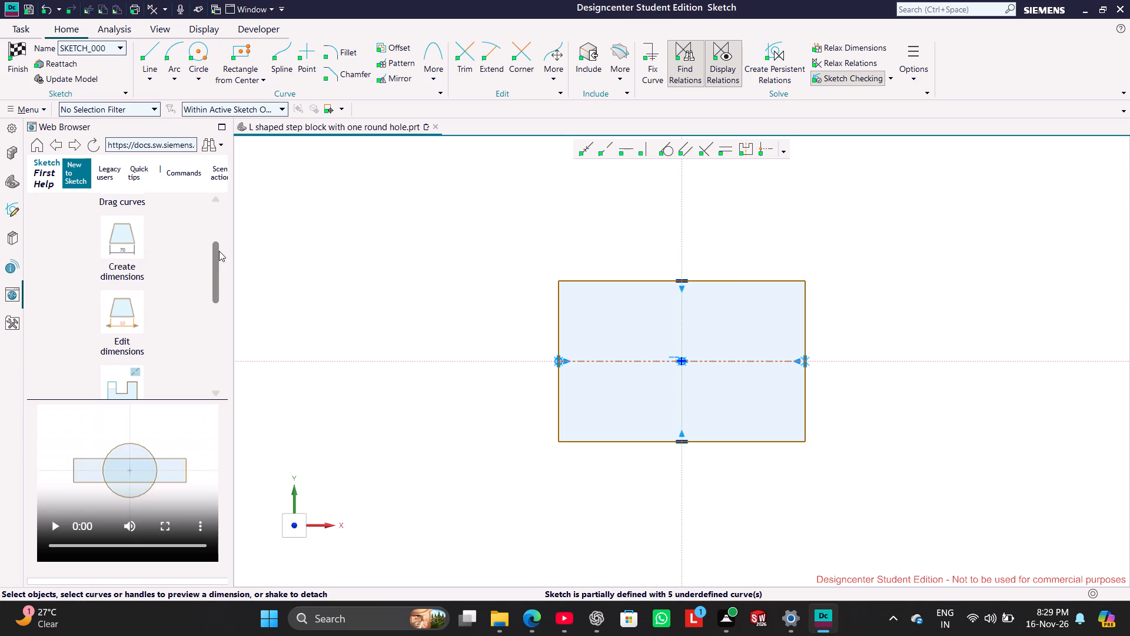
{"action": "left_click_drag", "start_coordinate": [218, 276], "coordinate": [212, 312]}
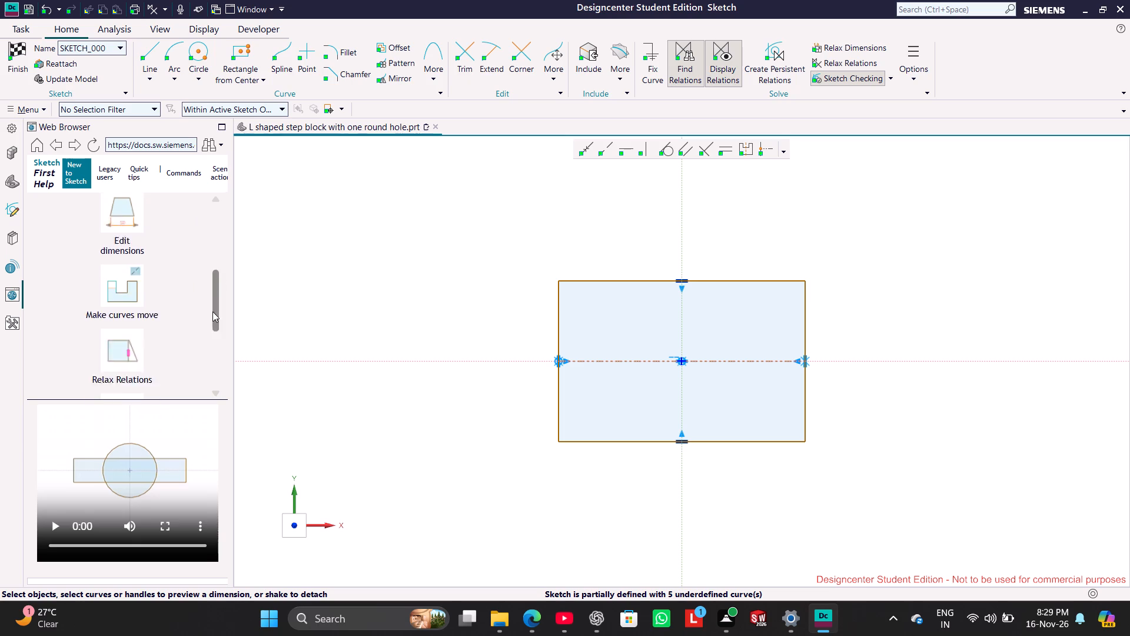
{"action": "left_click_drag", "start_coordinate": [212, 312], "coordinate": [222, 269]}
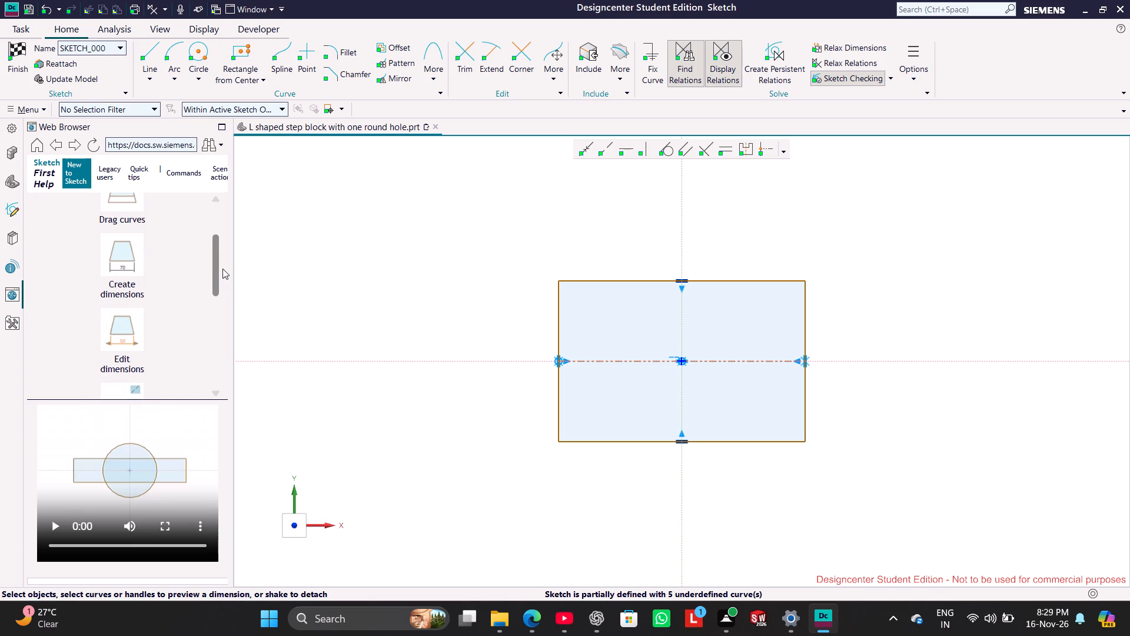
{"action": "left_click_drag", "start_coordinate": [222, 269], "coordinate": [222, 267]}
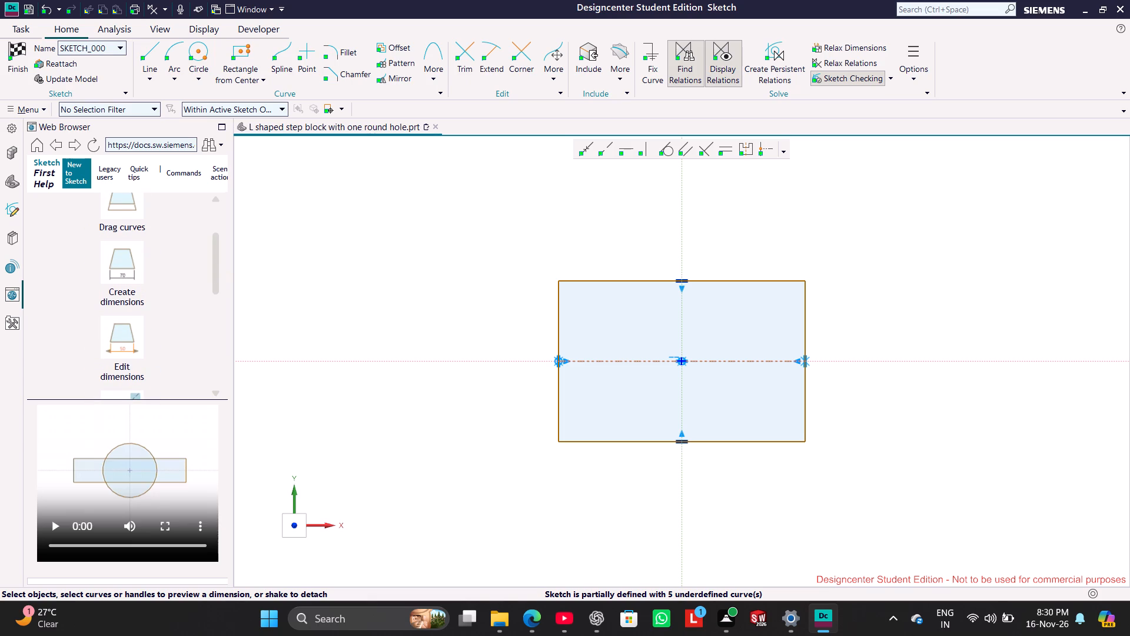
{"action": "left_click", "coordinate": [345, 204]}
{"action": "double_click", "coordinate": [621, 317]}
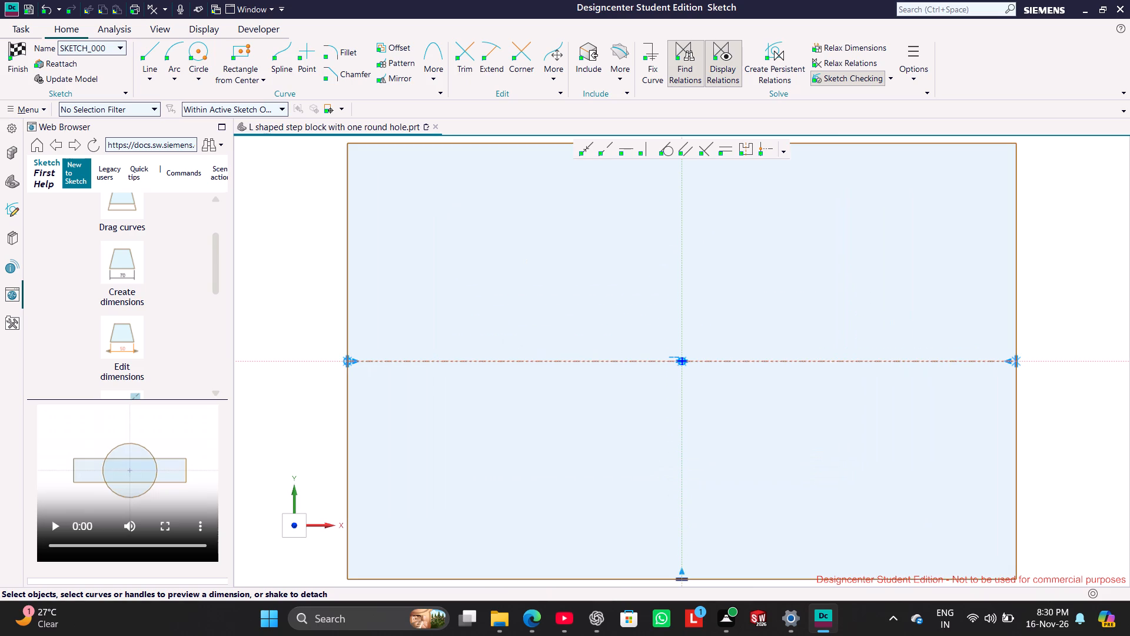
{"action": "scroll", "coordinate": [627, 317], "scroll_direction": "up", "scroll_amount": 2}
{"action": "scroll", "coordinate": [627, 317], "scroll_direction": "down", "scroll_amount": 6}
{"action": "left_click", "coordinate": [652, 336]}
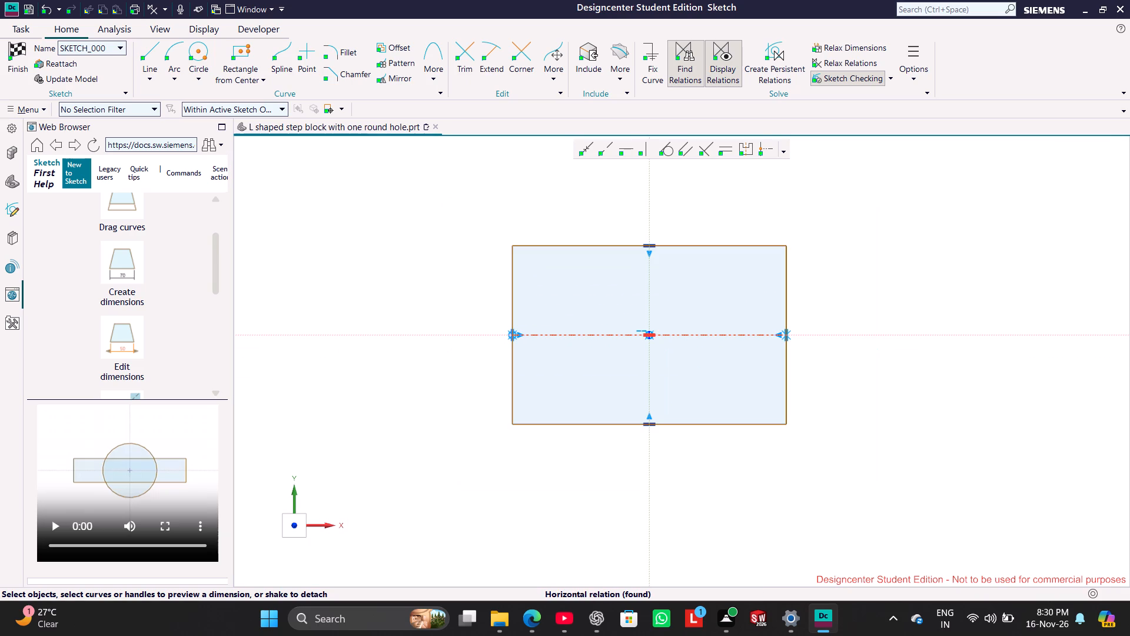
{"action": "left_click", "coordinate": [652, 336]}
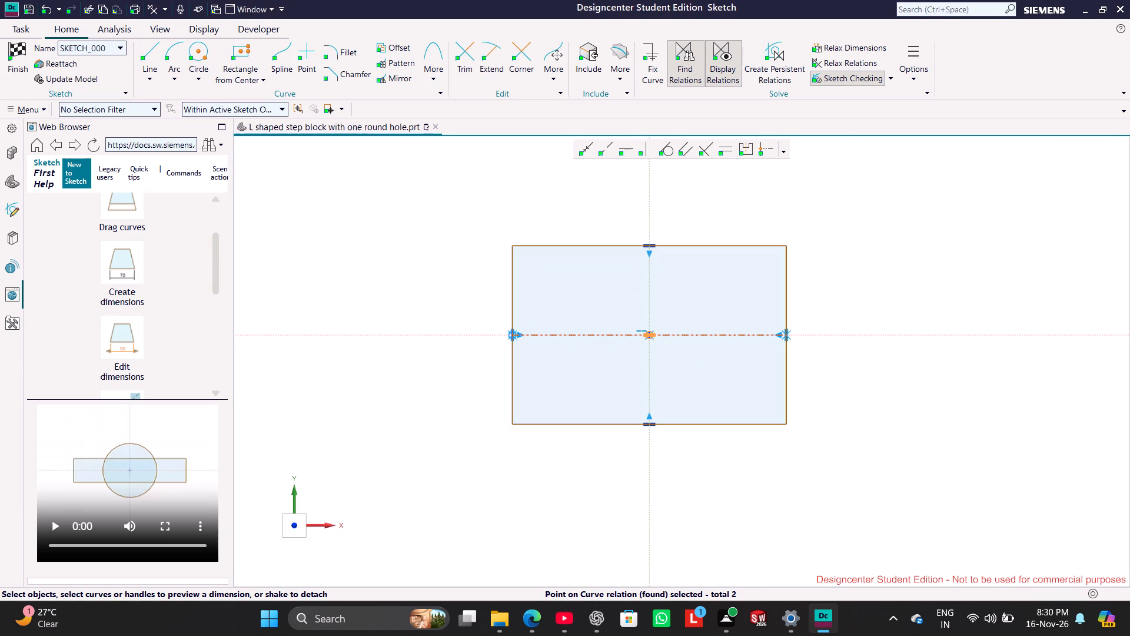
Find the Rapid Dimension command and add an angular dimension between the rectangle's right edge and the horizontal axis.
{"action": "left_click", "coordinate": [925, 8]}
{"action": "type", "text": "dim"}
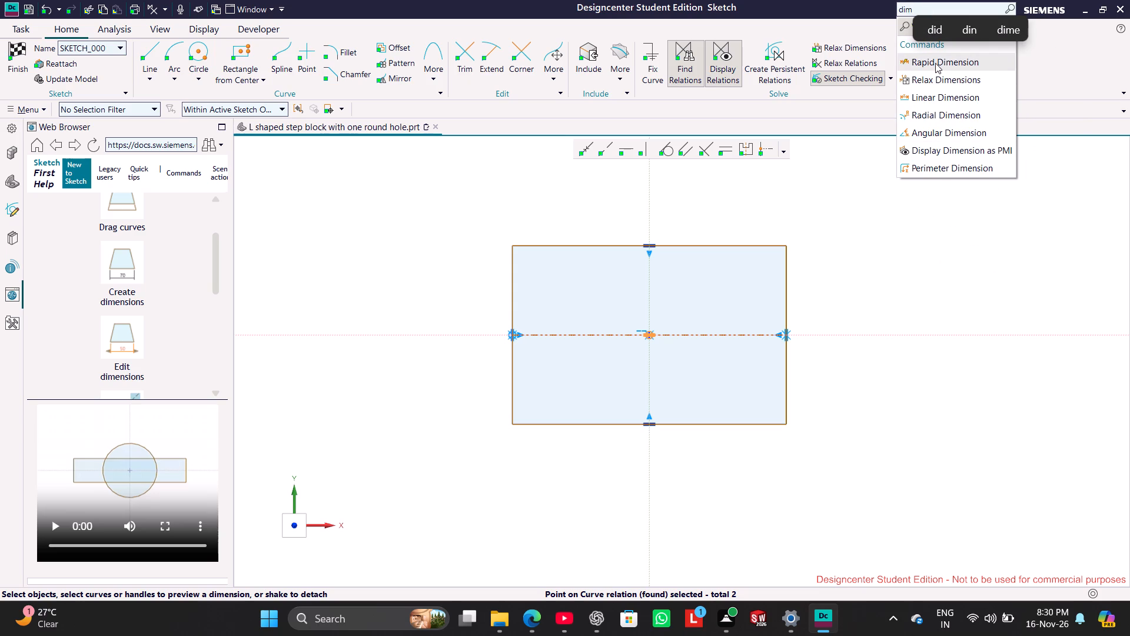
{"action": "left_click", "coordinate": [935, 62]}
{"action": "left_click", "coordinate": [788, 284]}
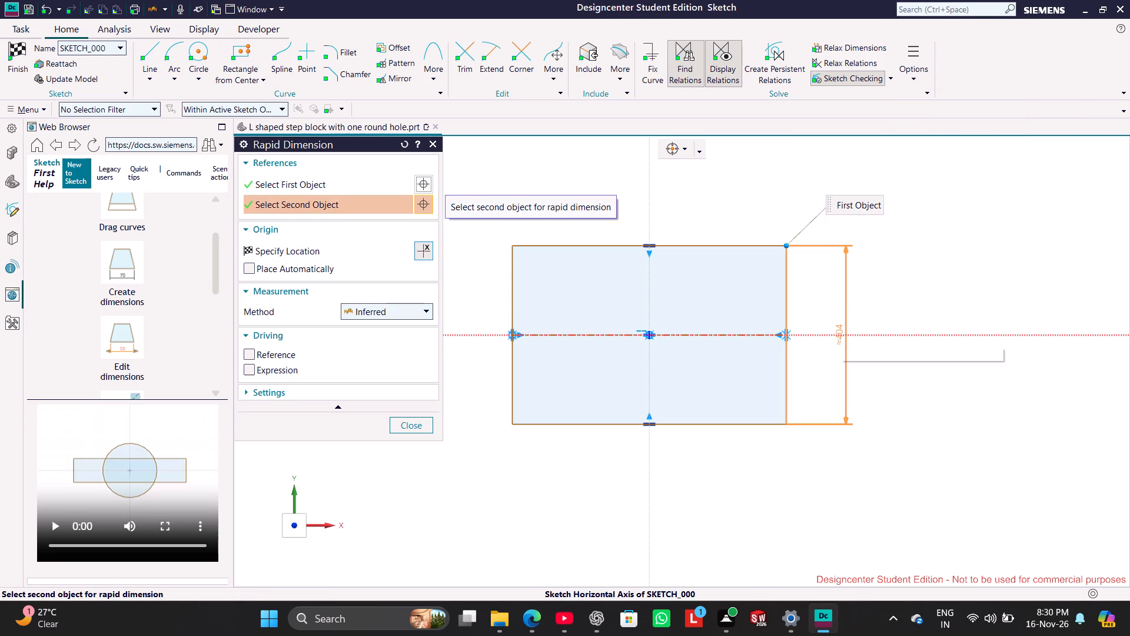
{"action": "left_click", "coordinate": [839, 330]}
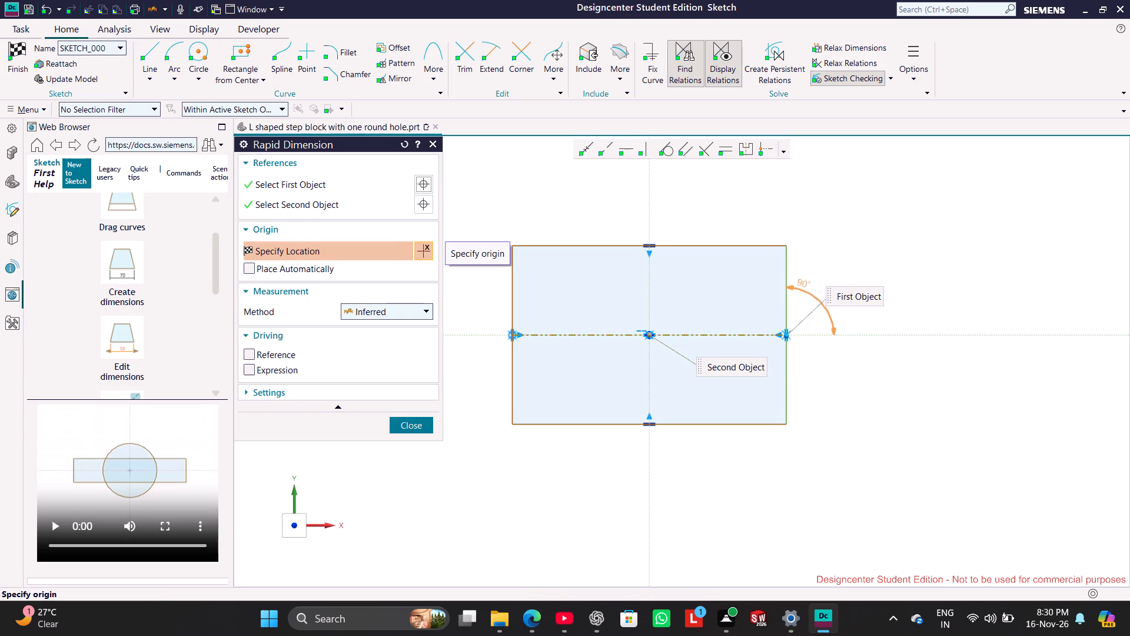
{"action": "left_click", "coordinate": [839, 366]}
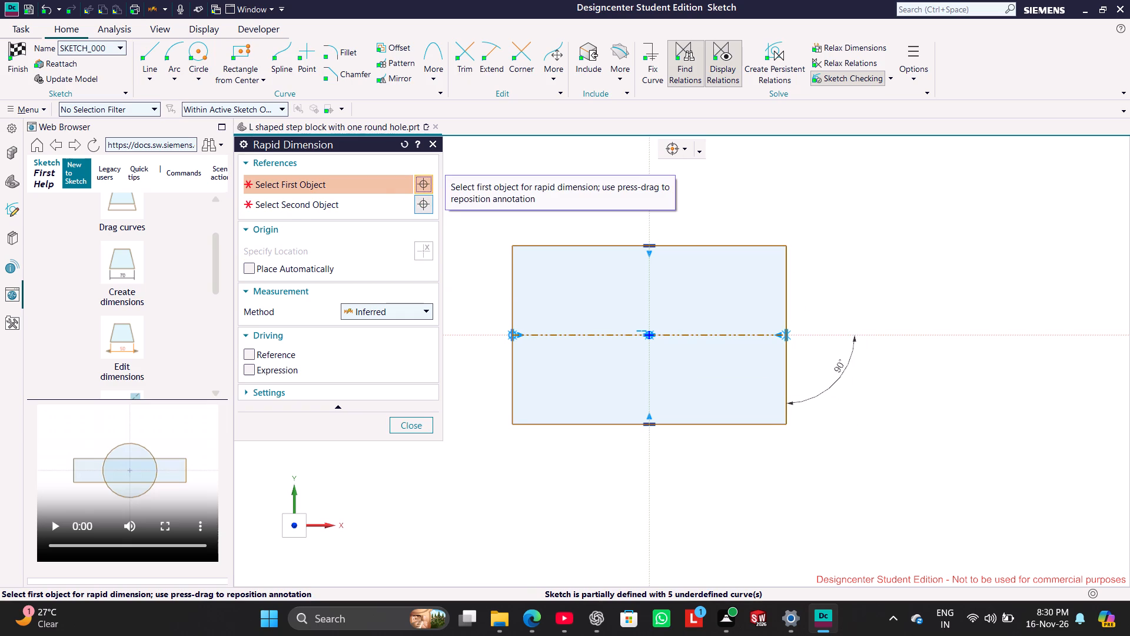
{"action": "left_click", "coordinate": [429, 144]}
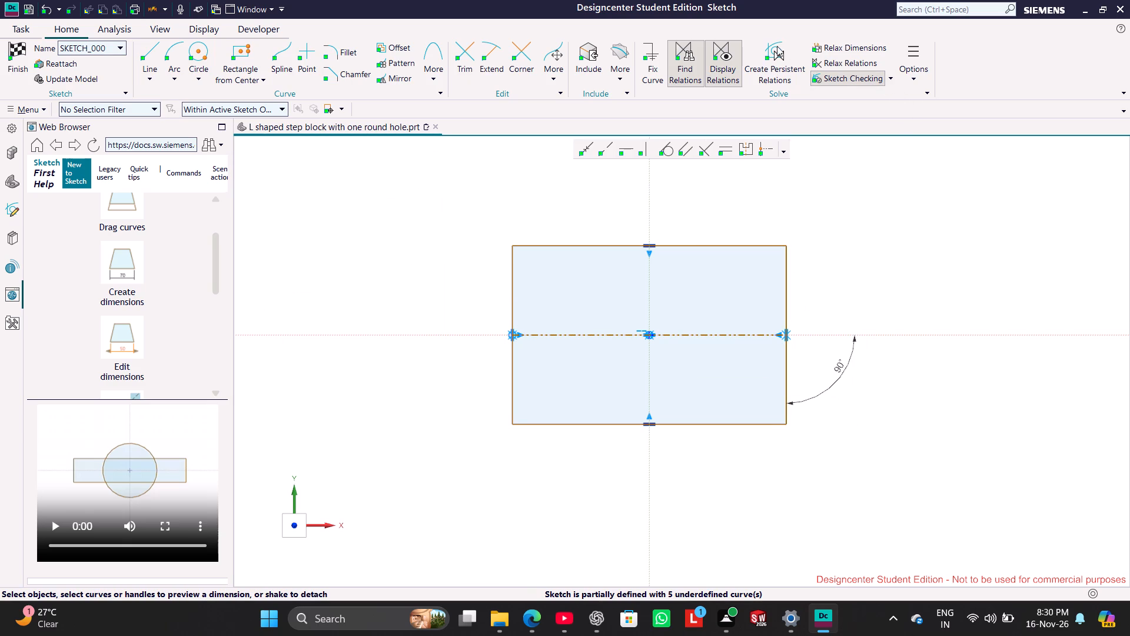
Search the available commands for a dimension editing command using "ed di".
{"action": "left_click", "coordinate": [962, 12]}
{"action": "type", "text": "ed"}
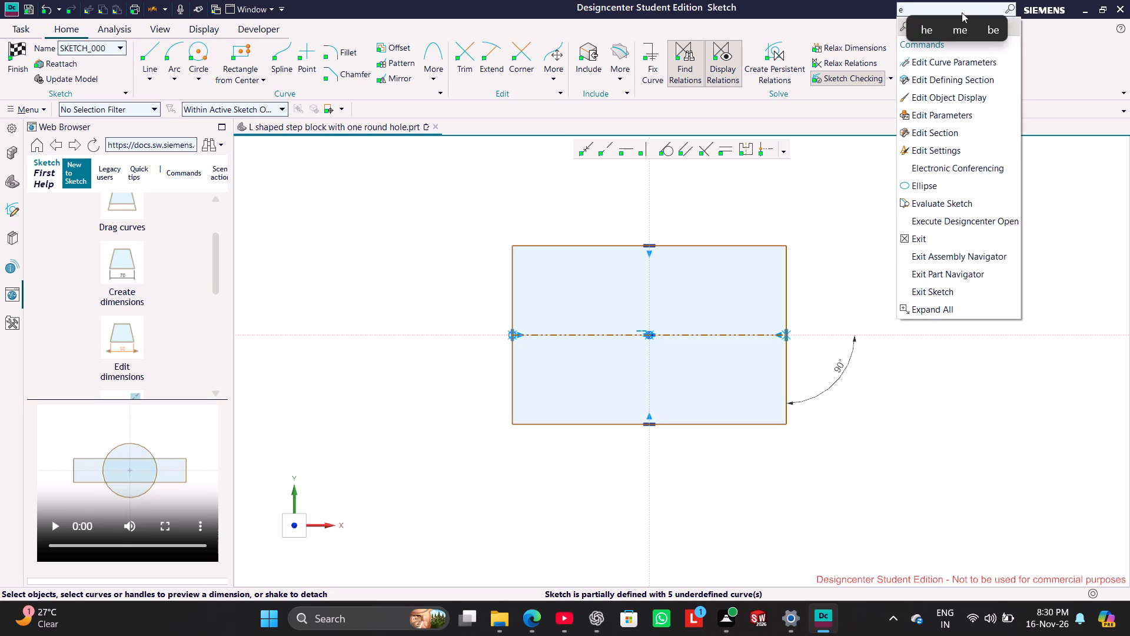
{"action": "key", "text": "o"}
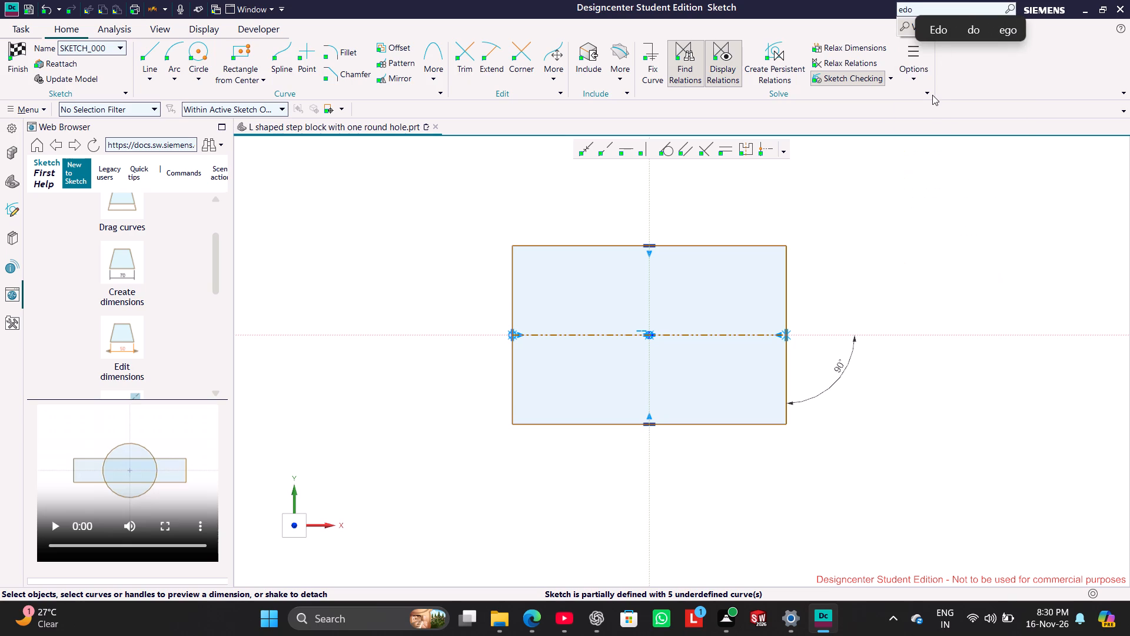
{"action": "key", "text": "BackSpace"}
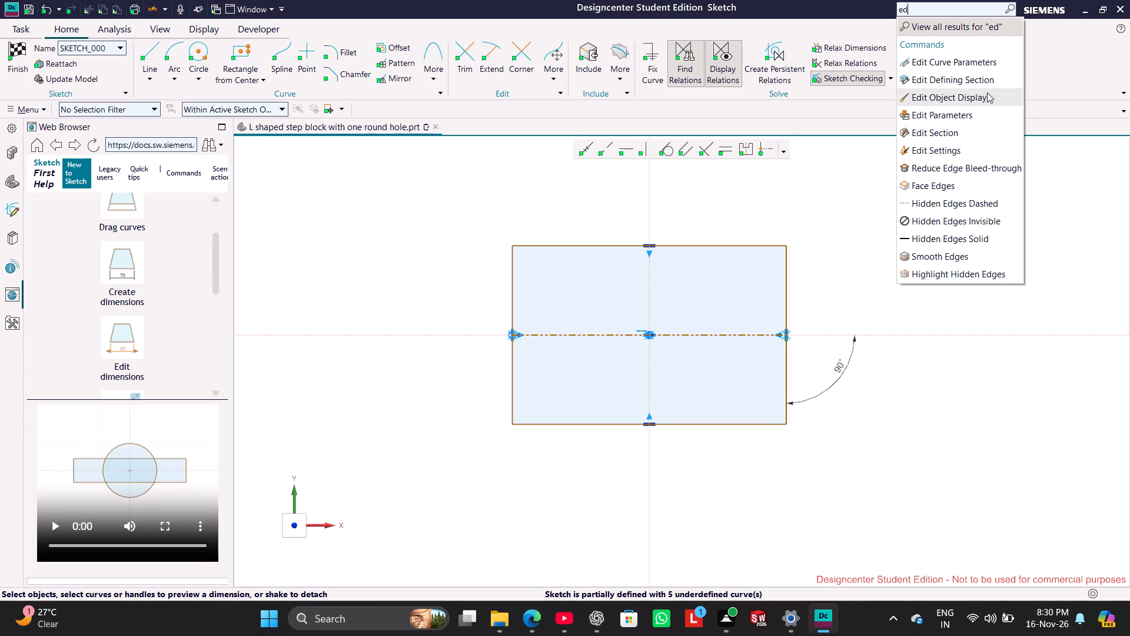
{"action": "key", "text": "space"}
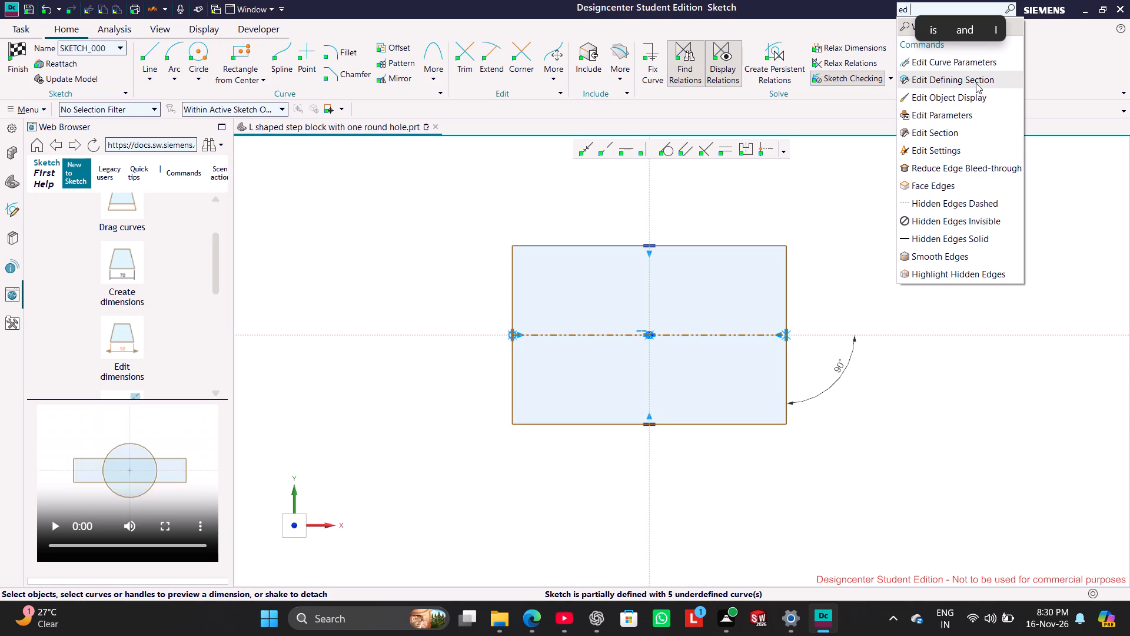
{"action": "key", "text": "d"}
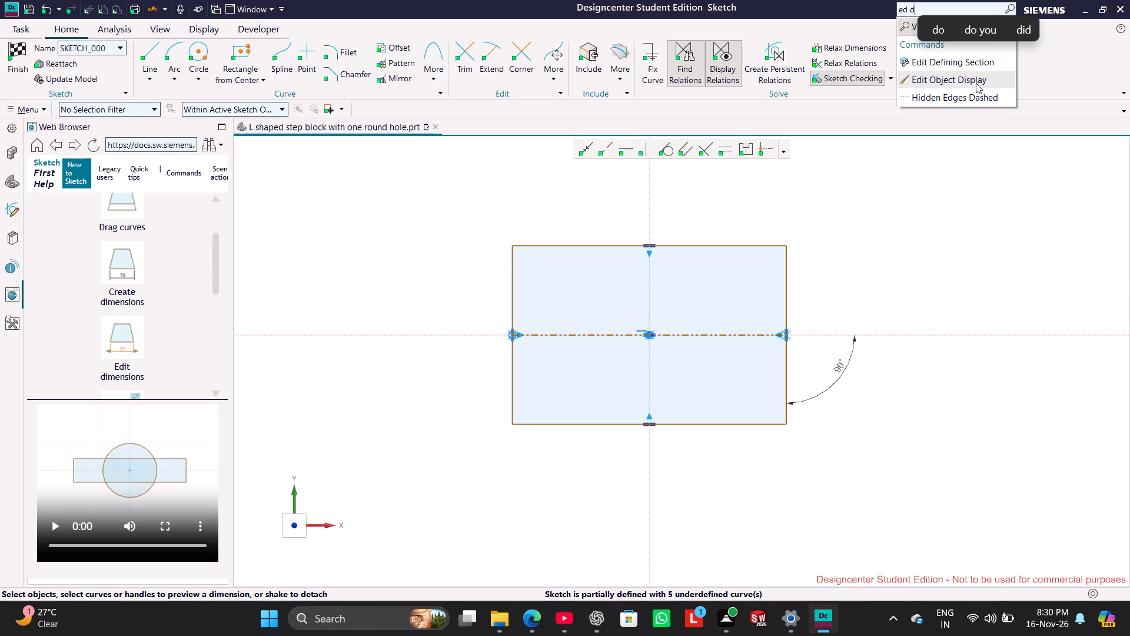
{"action": "key", "text": "o"}
{"action": "key", "text": "BackSpace"}
{"action": "key", "text": "i"}
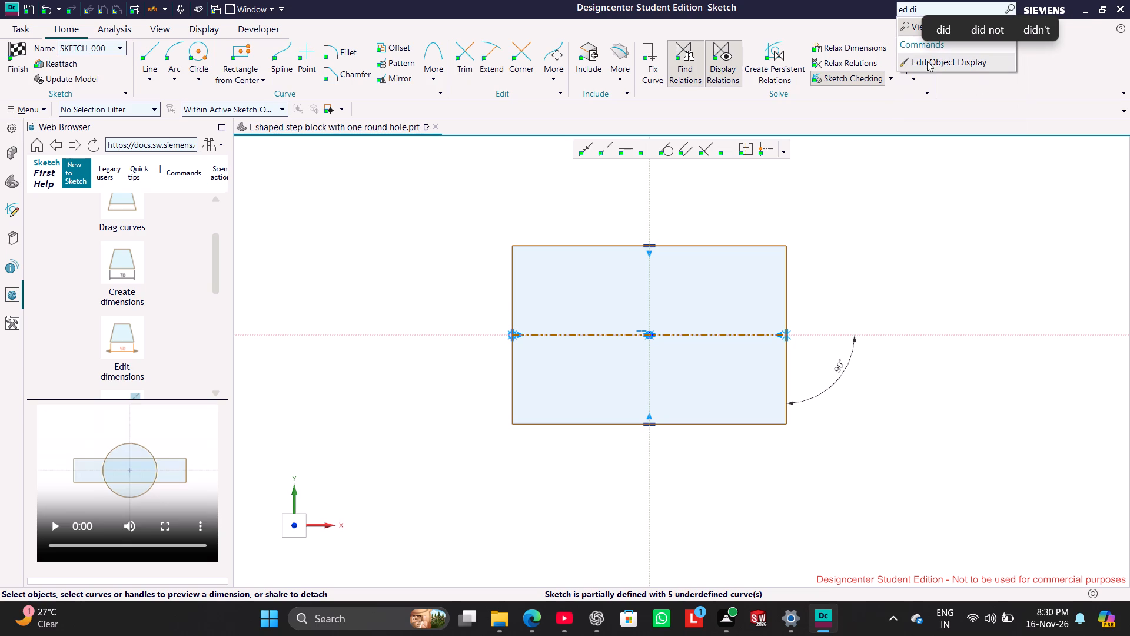
{"action": "left_click", "coordinate": [909, 235]}
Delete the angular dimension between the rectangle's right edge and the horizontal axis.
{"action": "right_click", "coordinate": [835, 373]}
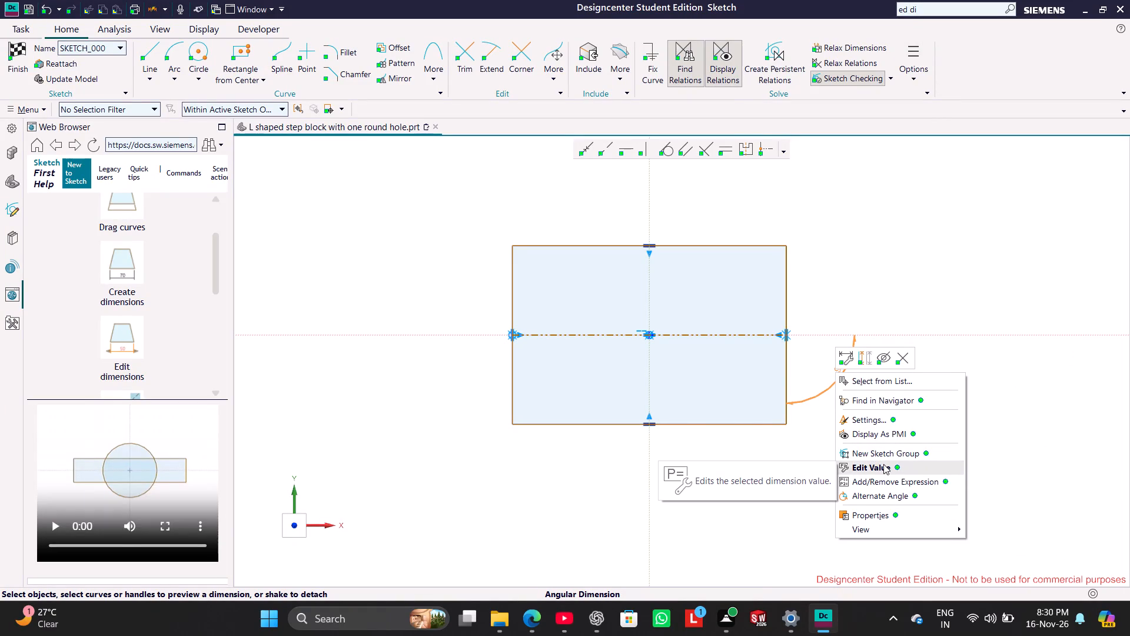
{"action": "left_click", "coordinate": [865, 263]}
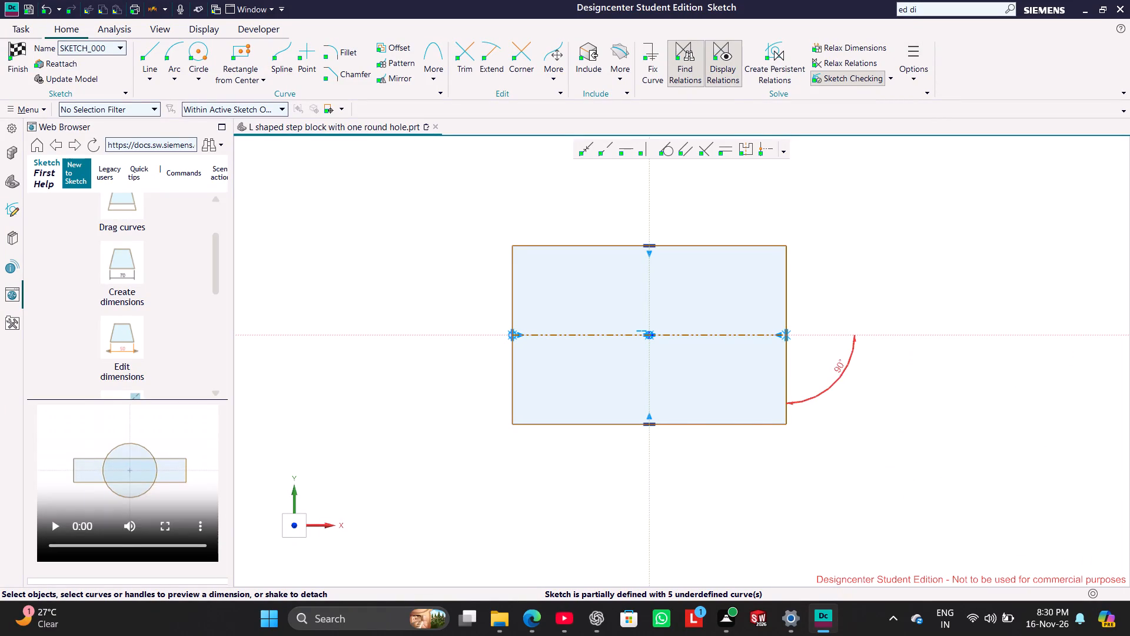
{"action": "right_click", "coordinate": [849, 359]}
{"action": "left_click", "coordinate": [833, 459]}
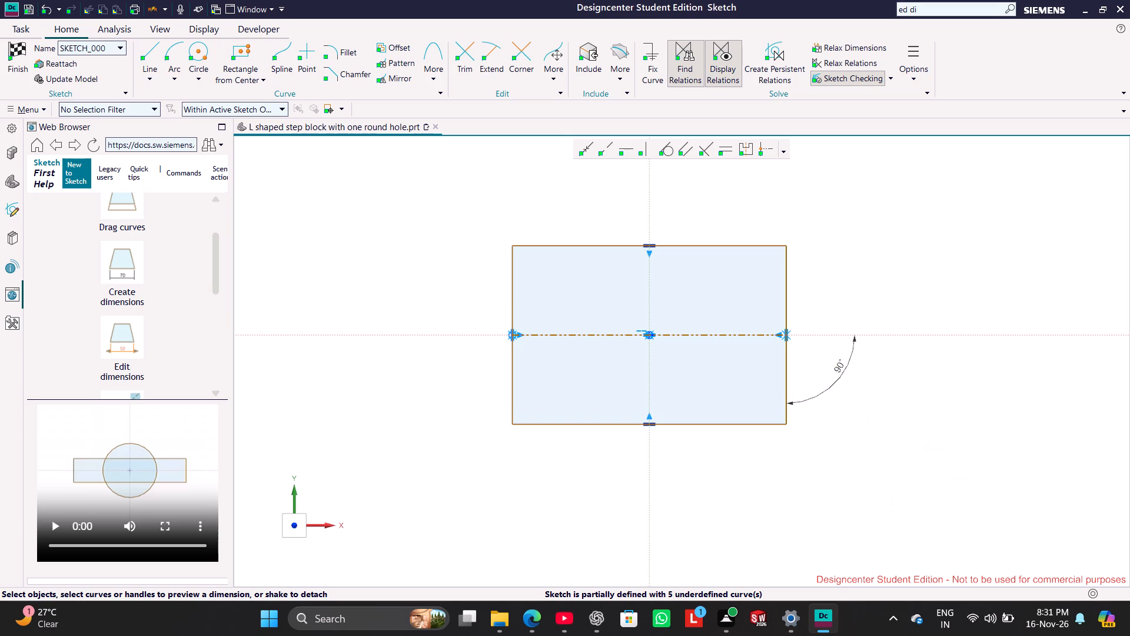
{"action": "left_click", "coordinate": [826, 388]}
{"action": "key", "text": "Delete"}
Dimension the rectangle's right edge at 75 mm and scale the entire sketch to that first dimension.
{"action": "left_click", "coordinate": [789, 277]}
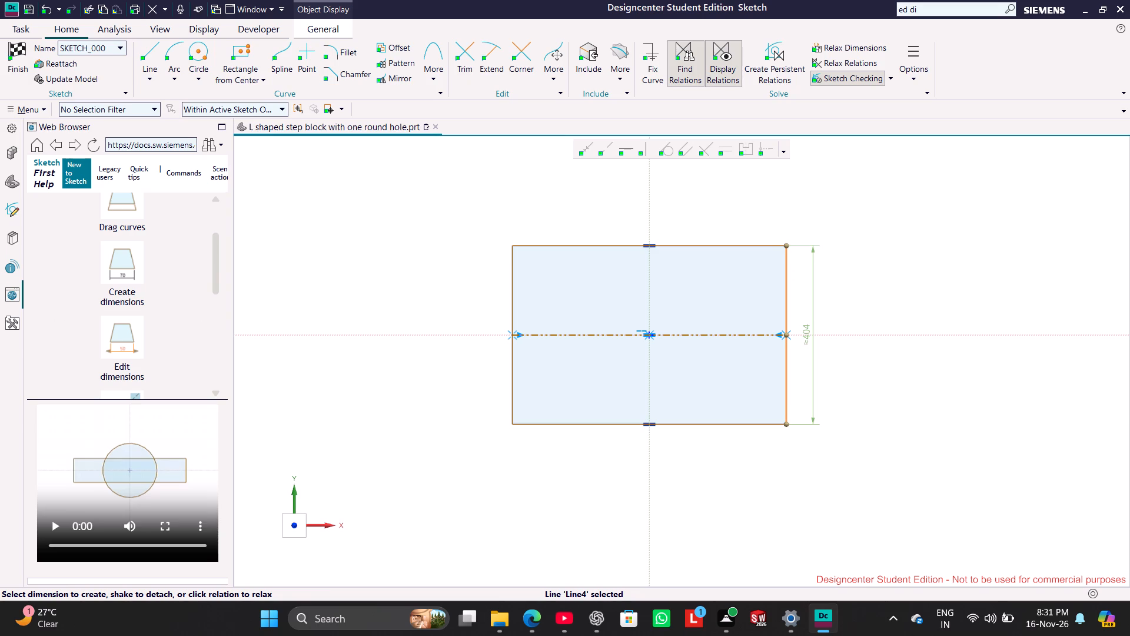
{"action": "double_click", "coordinate": [810, 335]}
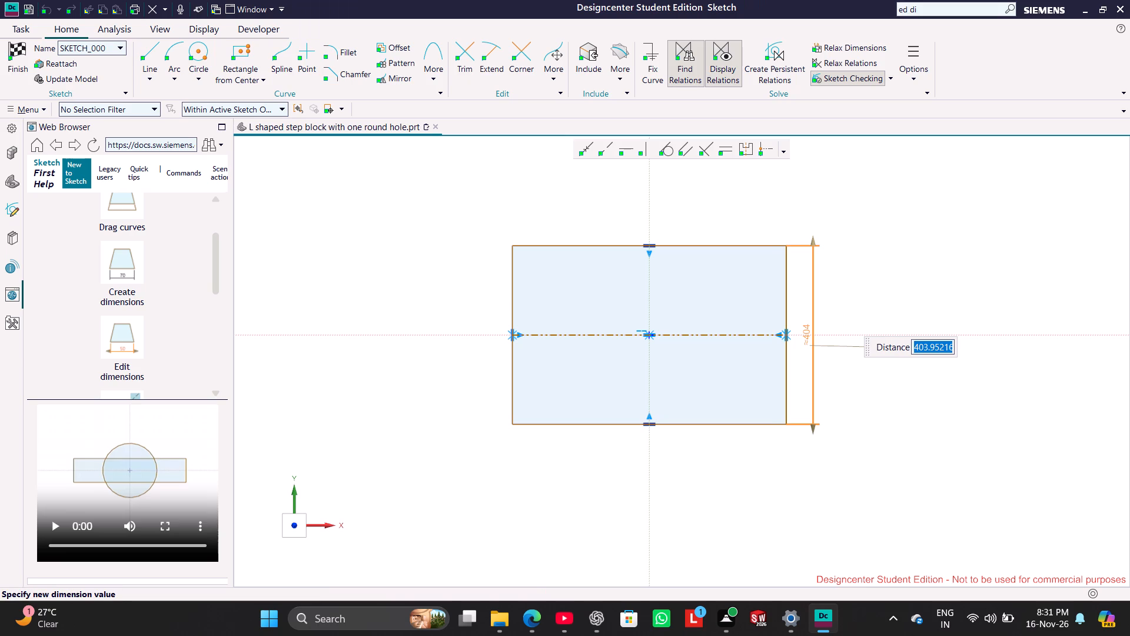
{"action": "type", "text": "75"}
{"action": "key", "text": "Return"}
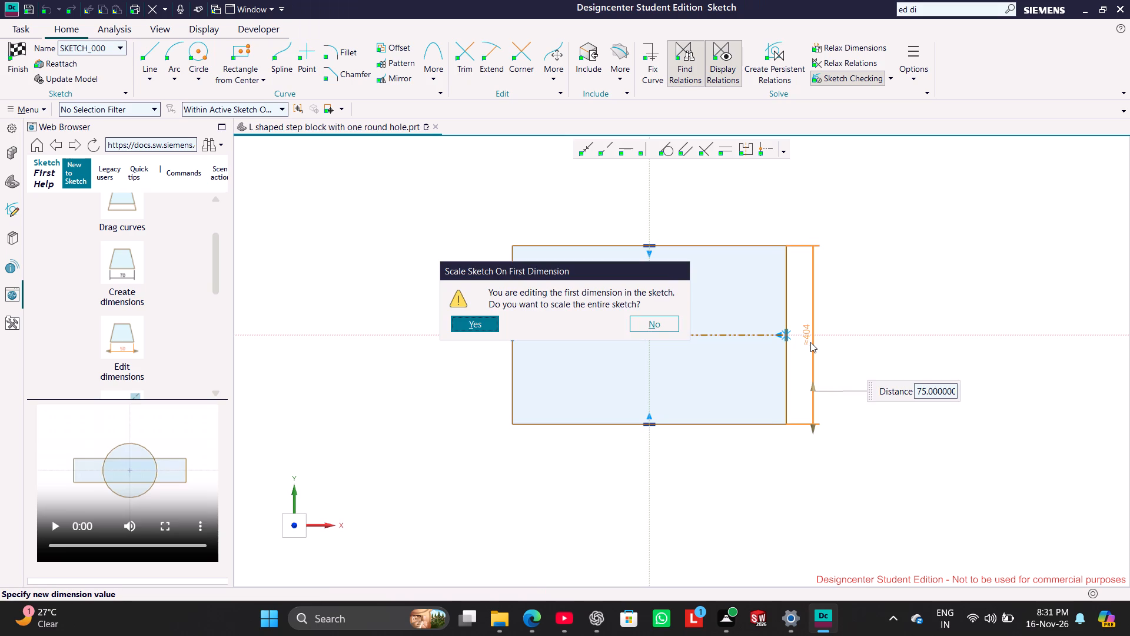
{"action": "left_click", "coordinate": [470, 322]}
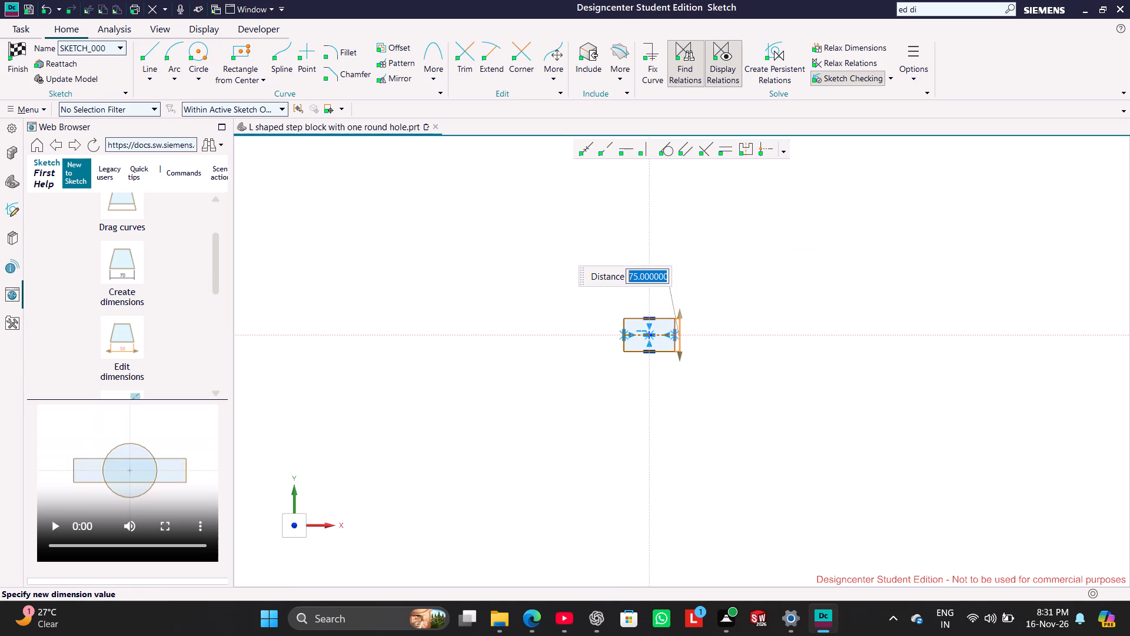
{"action": "left_click", "coordinate": [703, 349]}
Dimension the centered rectangle's bottom edge and set its width to 150 mm.
{"action": "scroll", "coordinate": [681, 330], "scroll_direction": "down", "scroll_amount": 4}
{"action": "scroll", "coordinate": [671, 328], "scroll_direction": "up", "scroll_amount": 7}
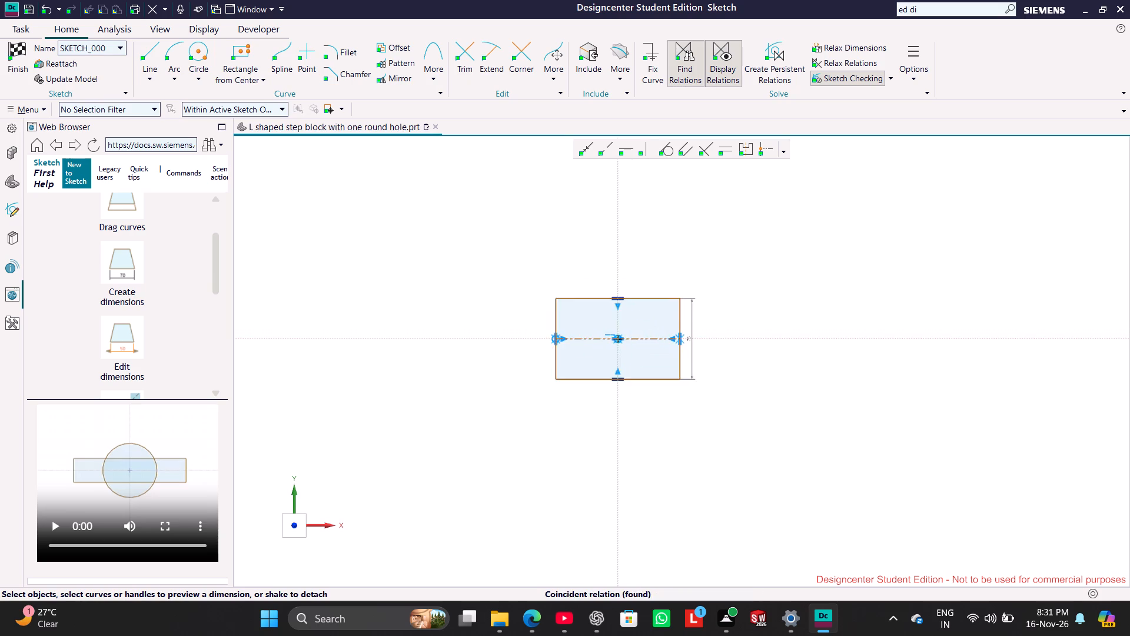
{"action": "scroll", "coordinate": [689, 336], "scroll_direction": "up", "scroll_amount": 6}
{"action": "double_click", "coordinate": [497, 468]}
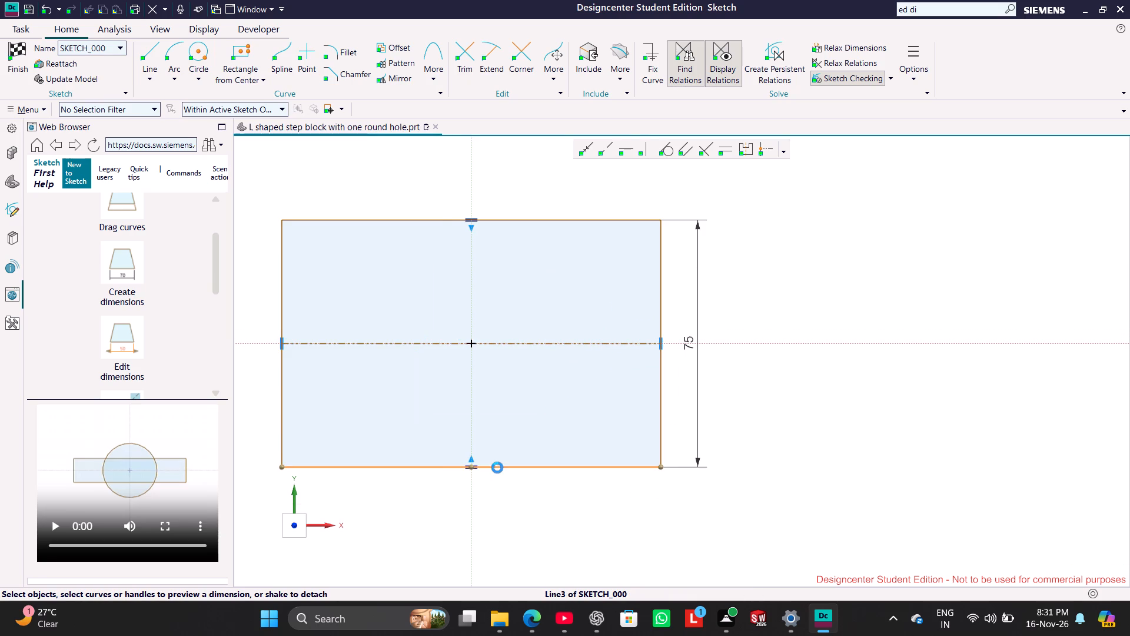
{"action": "left_click", "coordinate": [406, 548]}
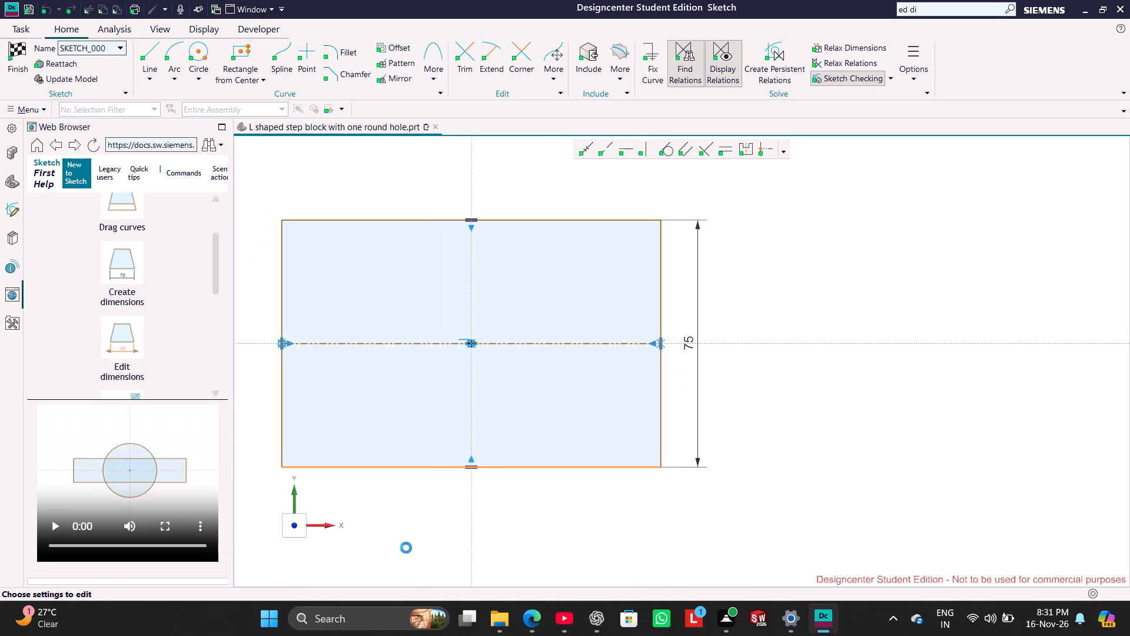
{"action": "left_click", "coordinate": [493, 469]}
{"action": "double_click", "coordinate": [477, 496]}
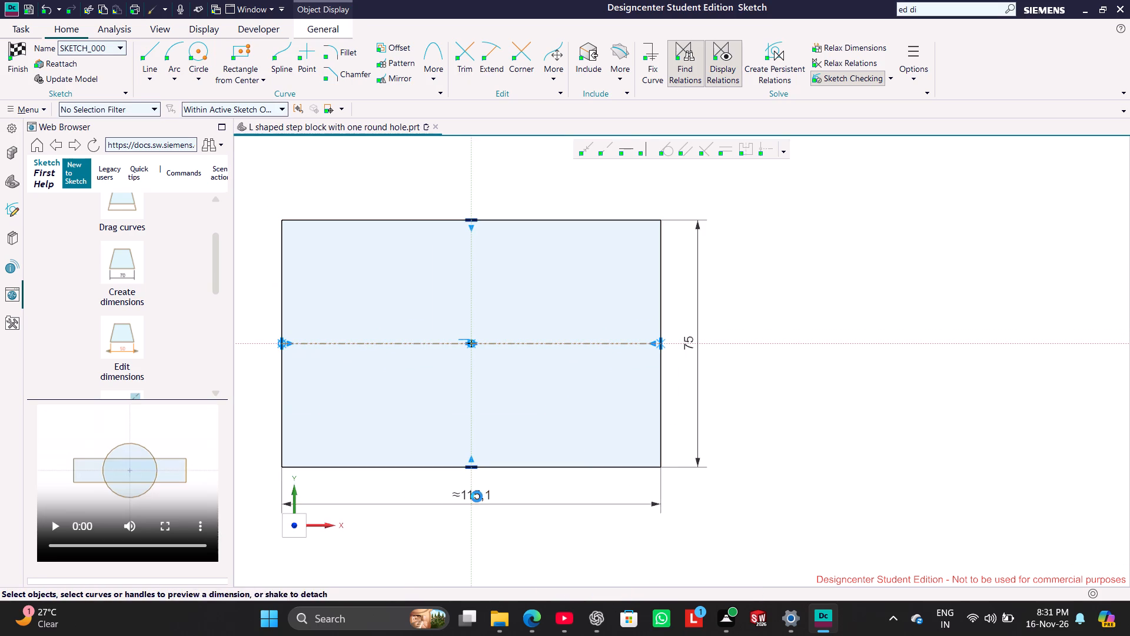
{"action": "type", "text": "150"}
{"action": "key", "text": "Return"}
{"action": "scroll", "coordinate": [559, 473], "scroll_direction": "up", "scroll_amount": 2}
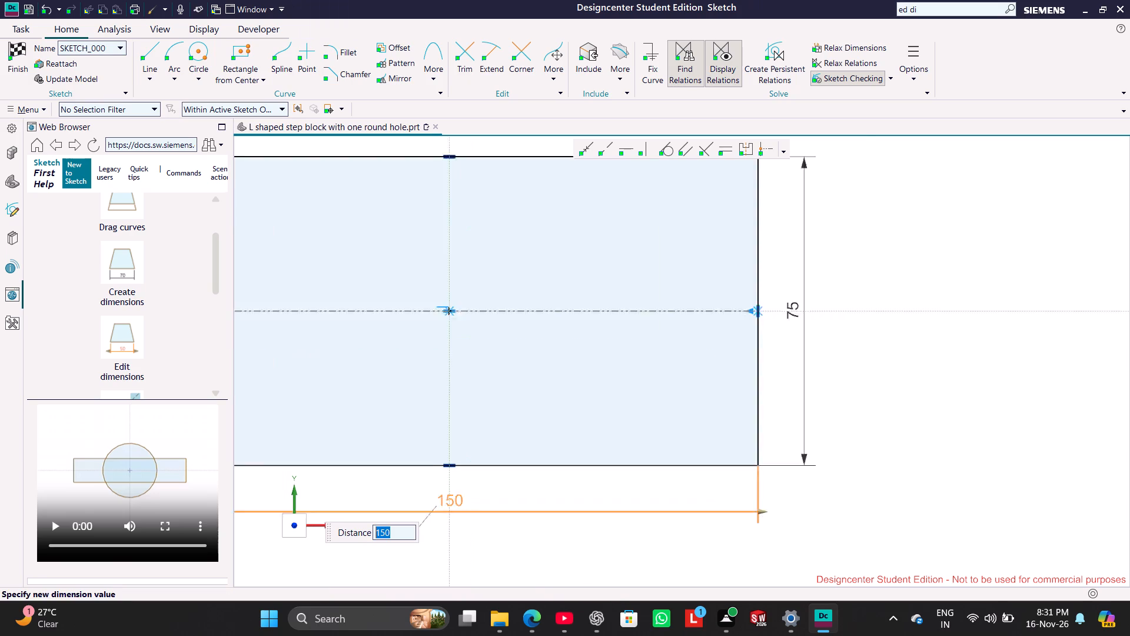
{"action": "scroll", "coordinate": [561, 364], "scroll_direction": "down", "scroll_amount": 5}
{"action": "left_click", "coordinate": [777, 248]}
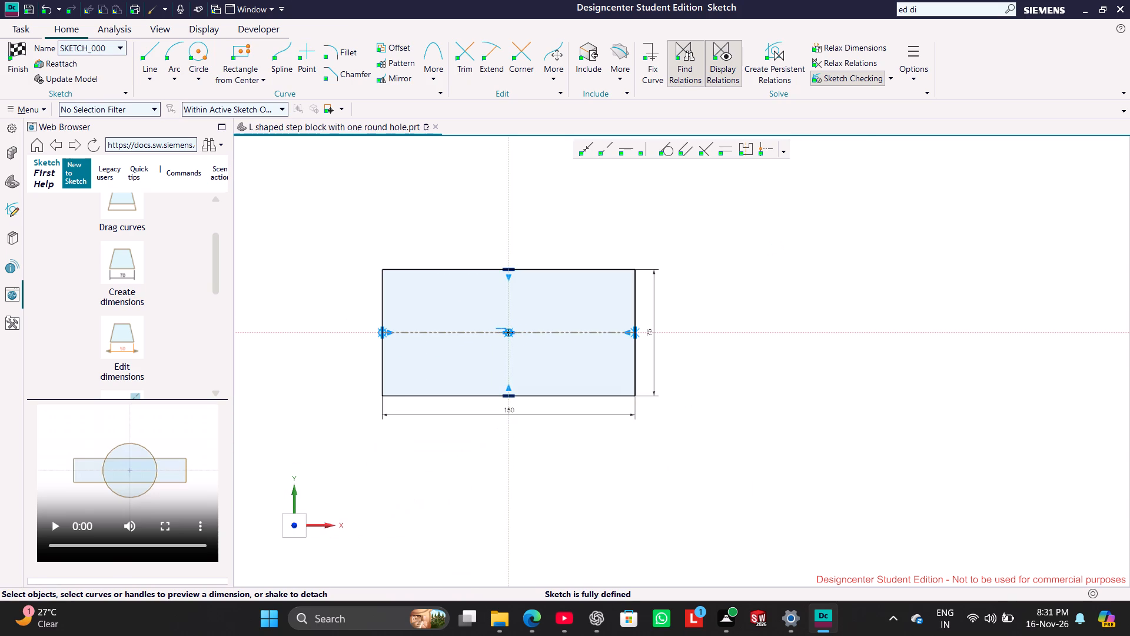
{"action": "left_click", "coordinate": [333, 230]}
Draw a circle about 30 mm in diameter on the horizontal centerline, centered about 30 mm from the rectangle's left edge.
{"action": "left_click", "coordinate": [201, 49]}
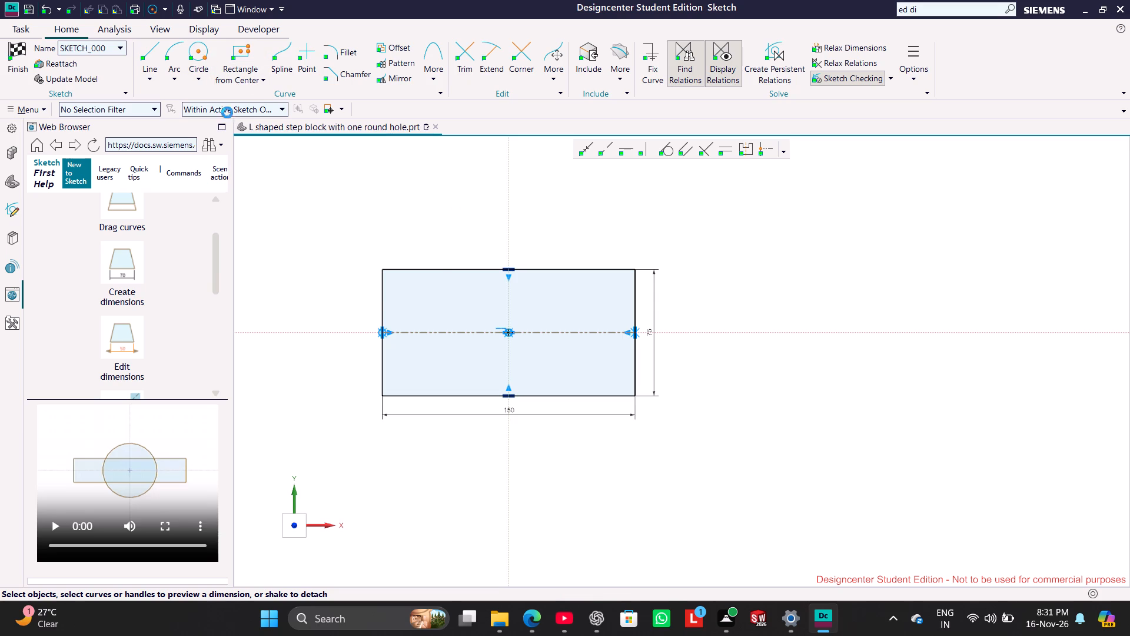
{"action": "left_click", "coordinate": [433, 332]}
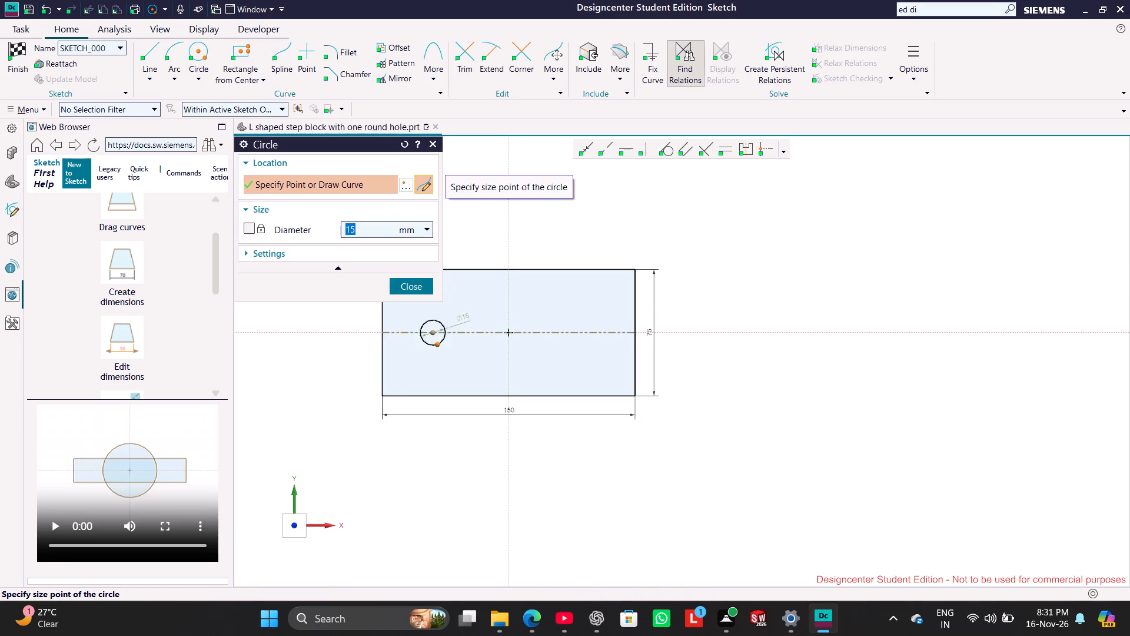
{"action": "left_click", "coordinate": [445, 357]}
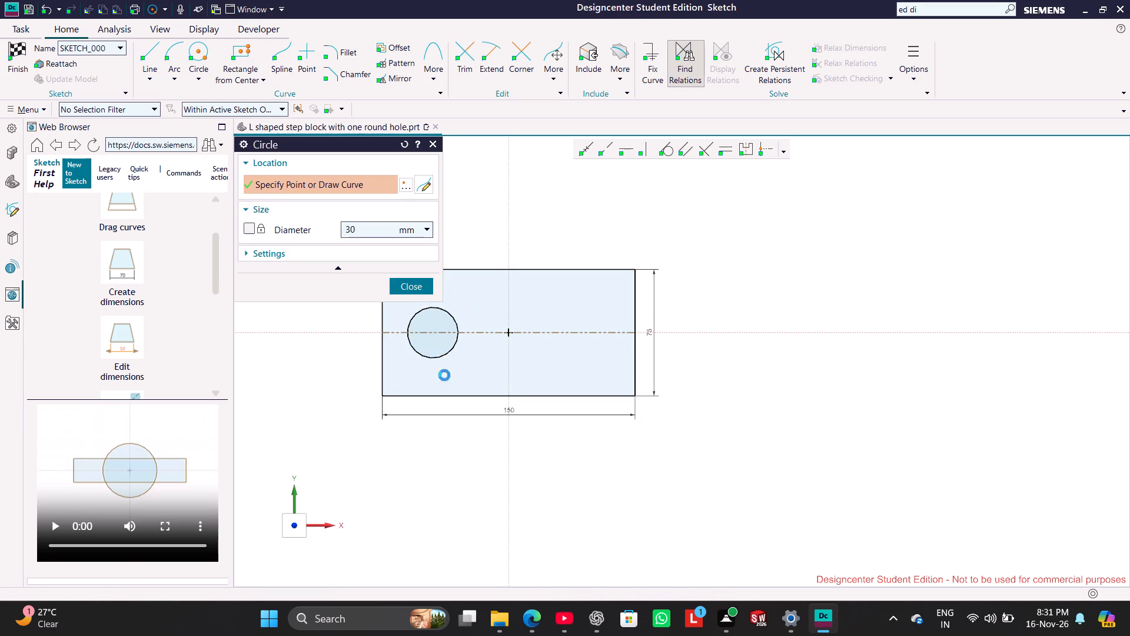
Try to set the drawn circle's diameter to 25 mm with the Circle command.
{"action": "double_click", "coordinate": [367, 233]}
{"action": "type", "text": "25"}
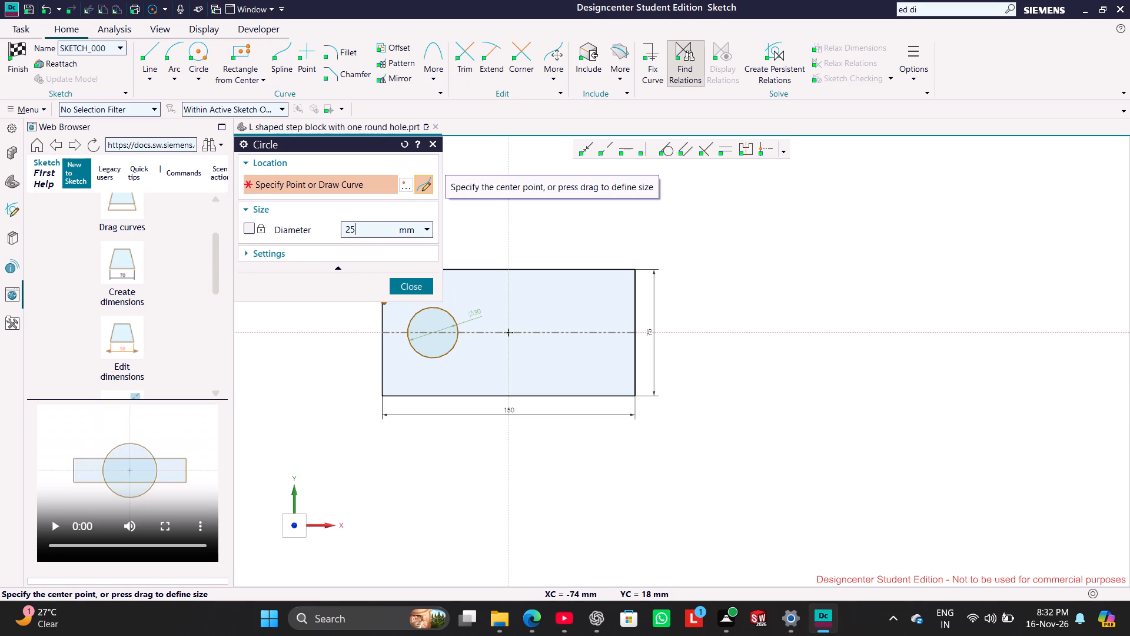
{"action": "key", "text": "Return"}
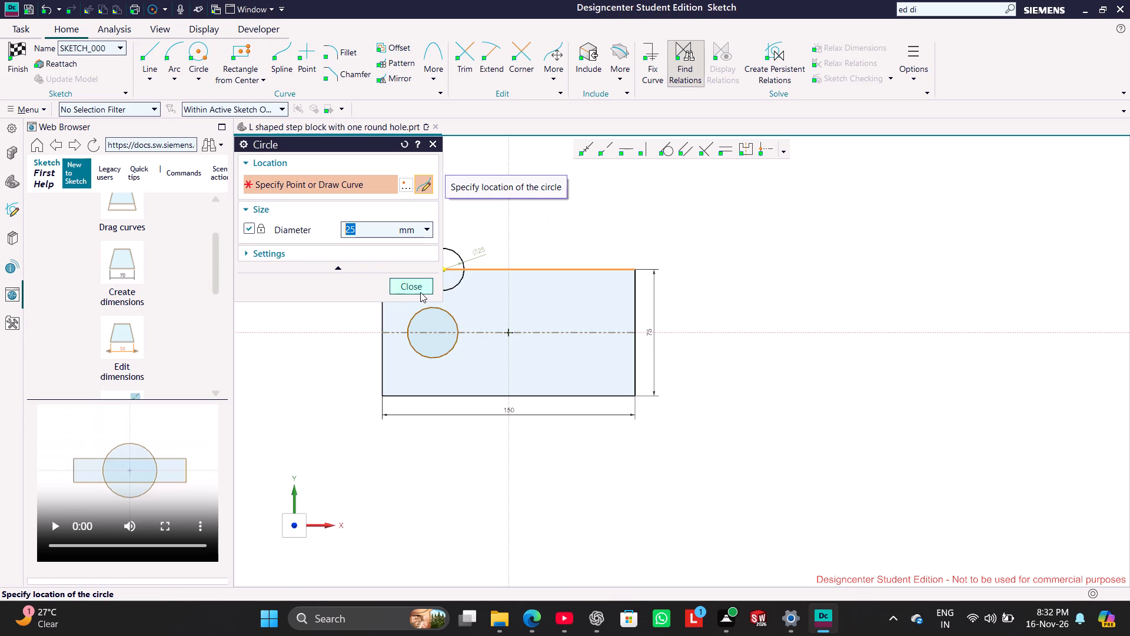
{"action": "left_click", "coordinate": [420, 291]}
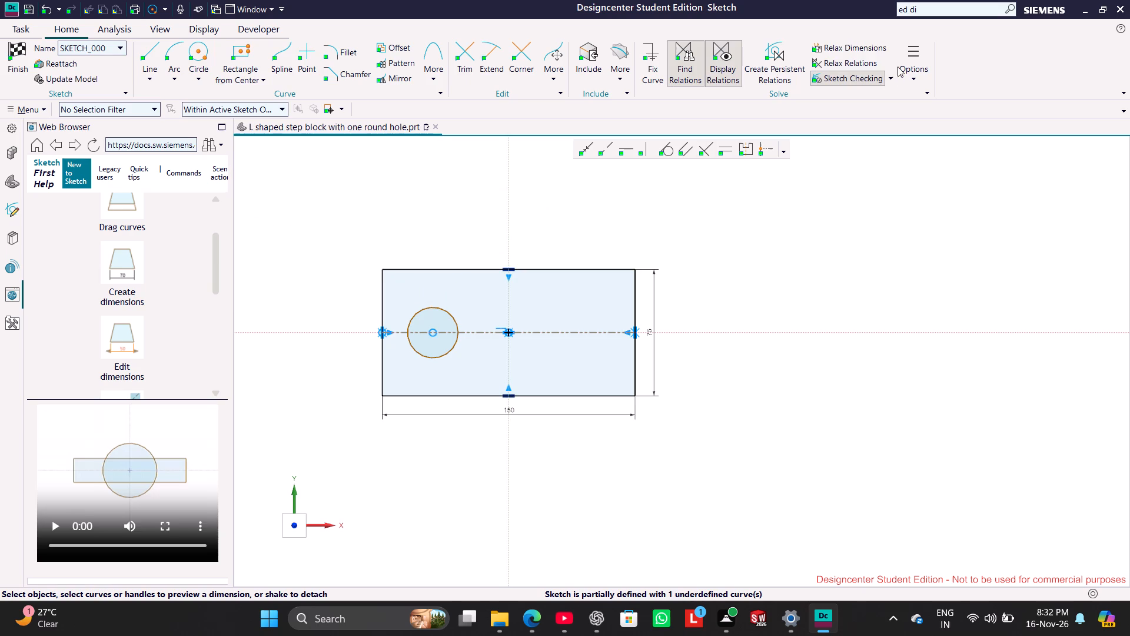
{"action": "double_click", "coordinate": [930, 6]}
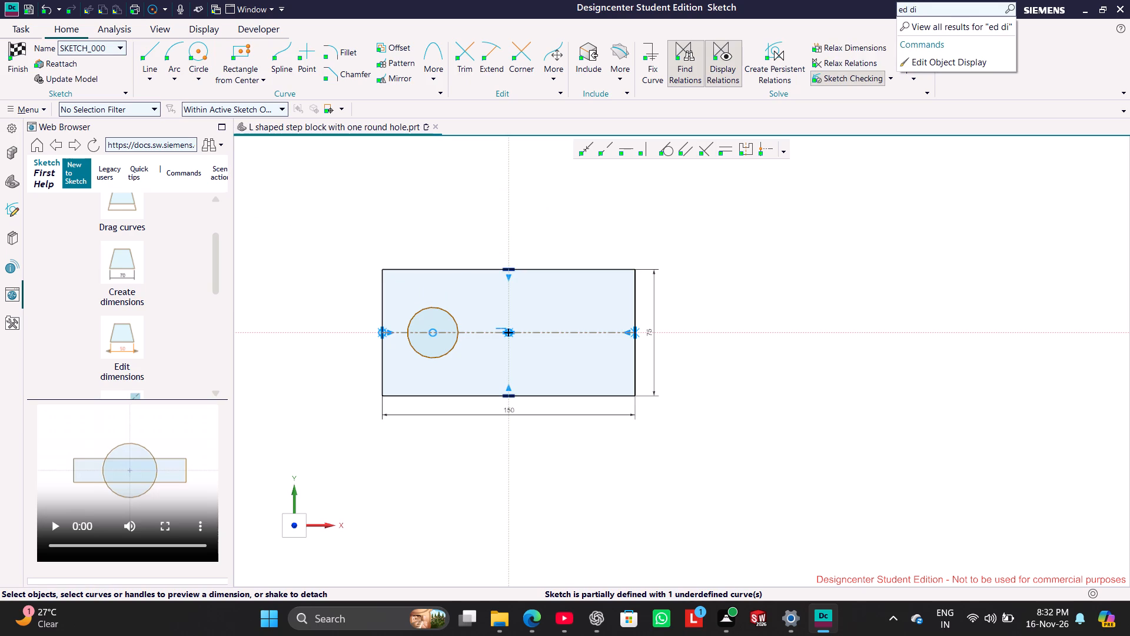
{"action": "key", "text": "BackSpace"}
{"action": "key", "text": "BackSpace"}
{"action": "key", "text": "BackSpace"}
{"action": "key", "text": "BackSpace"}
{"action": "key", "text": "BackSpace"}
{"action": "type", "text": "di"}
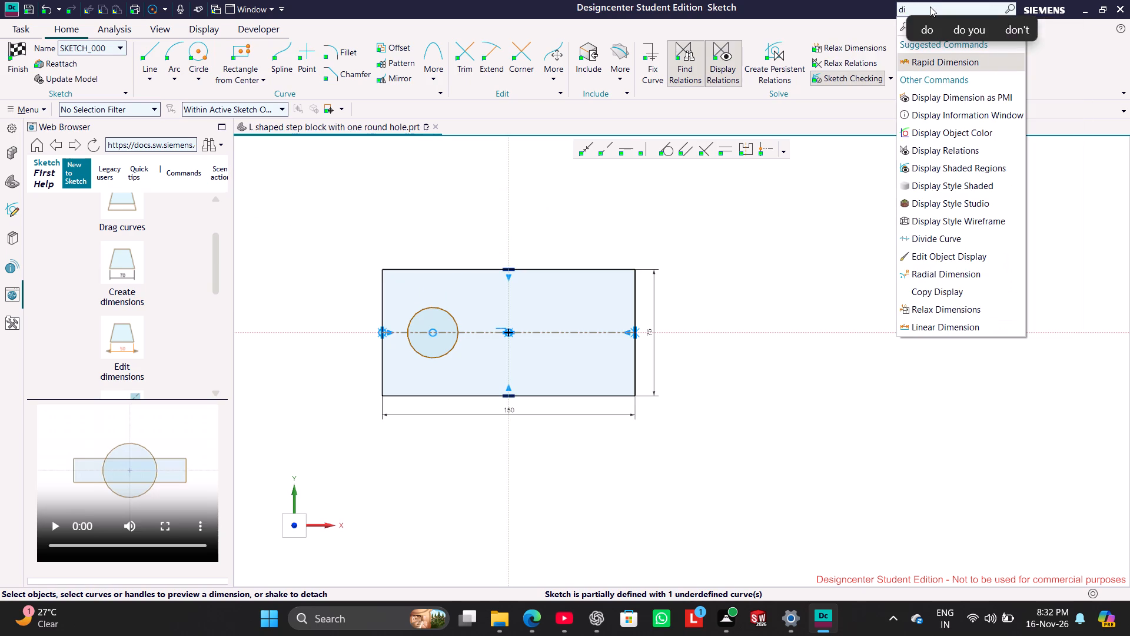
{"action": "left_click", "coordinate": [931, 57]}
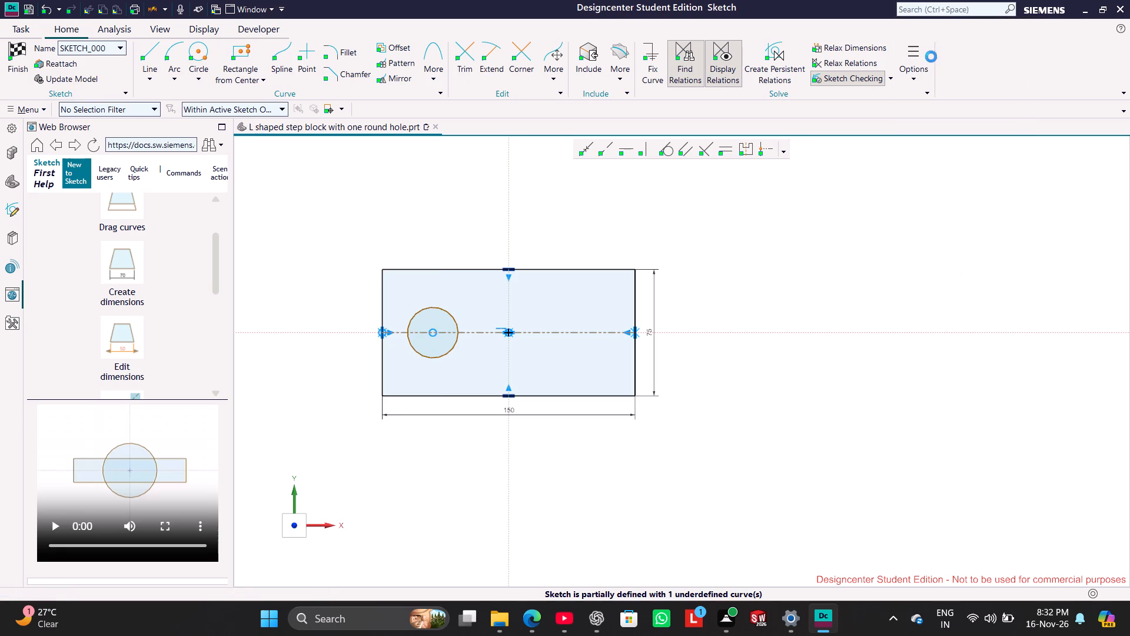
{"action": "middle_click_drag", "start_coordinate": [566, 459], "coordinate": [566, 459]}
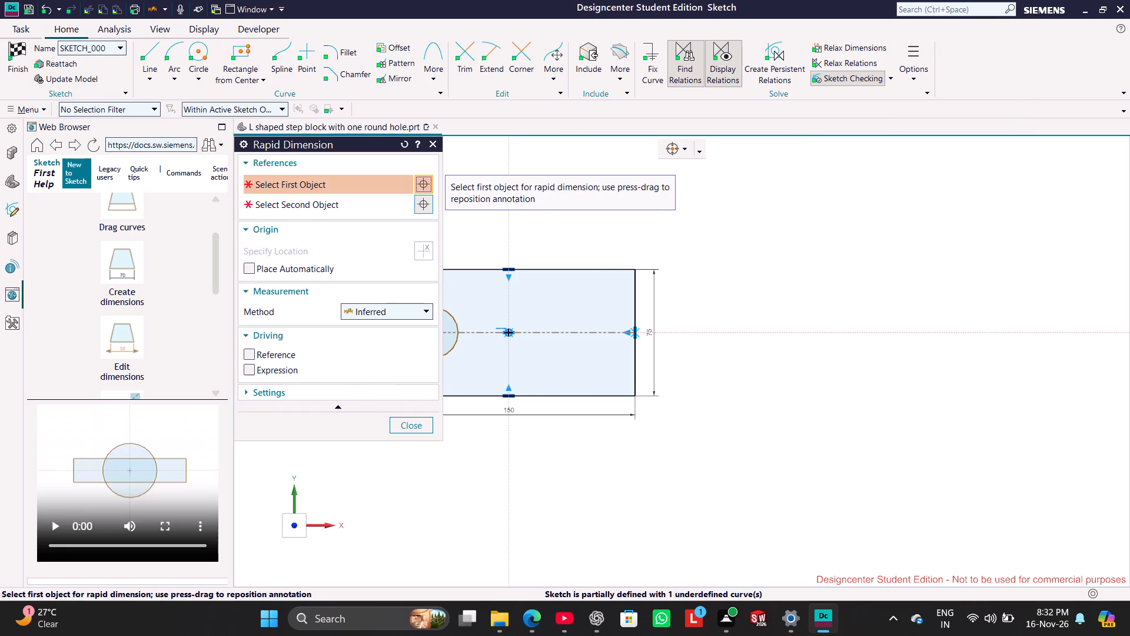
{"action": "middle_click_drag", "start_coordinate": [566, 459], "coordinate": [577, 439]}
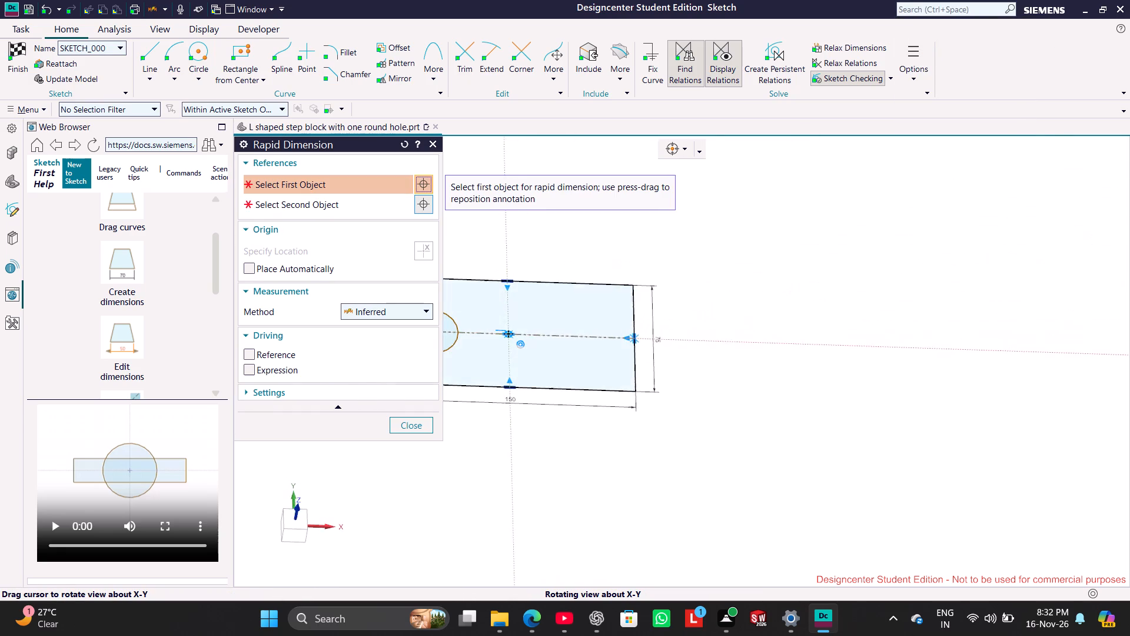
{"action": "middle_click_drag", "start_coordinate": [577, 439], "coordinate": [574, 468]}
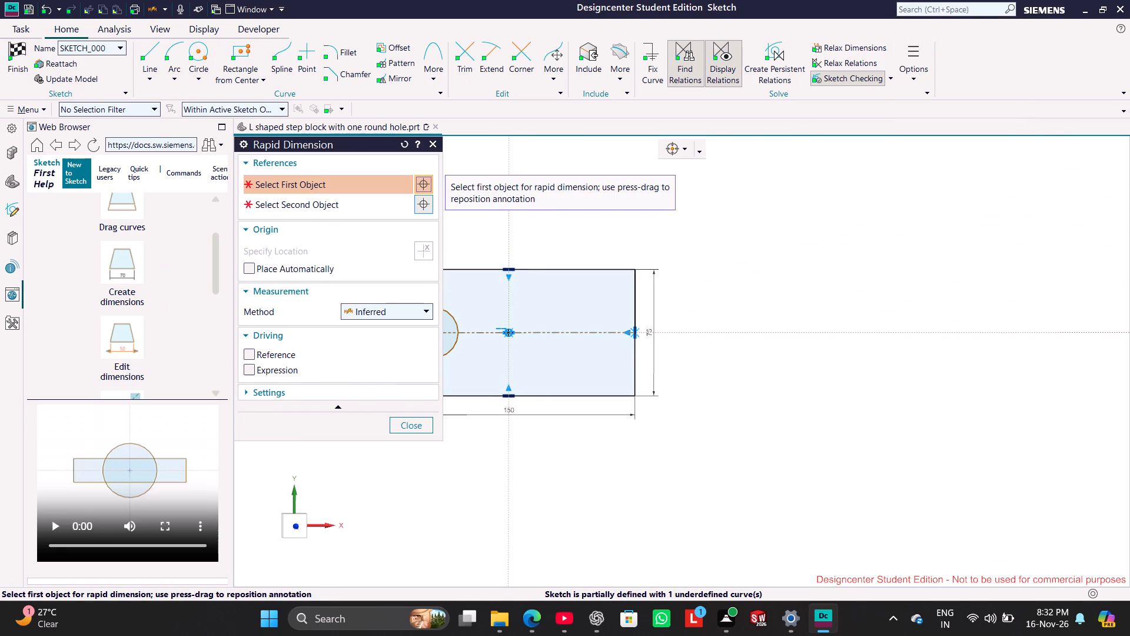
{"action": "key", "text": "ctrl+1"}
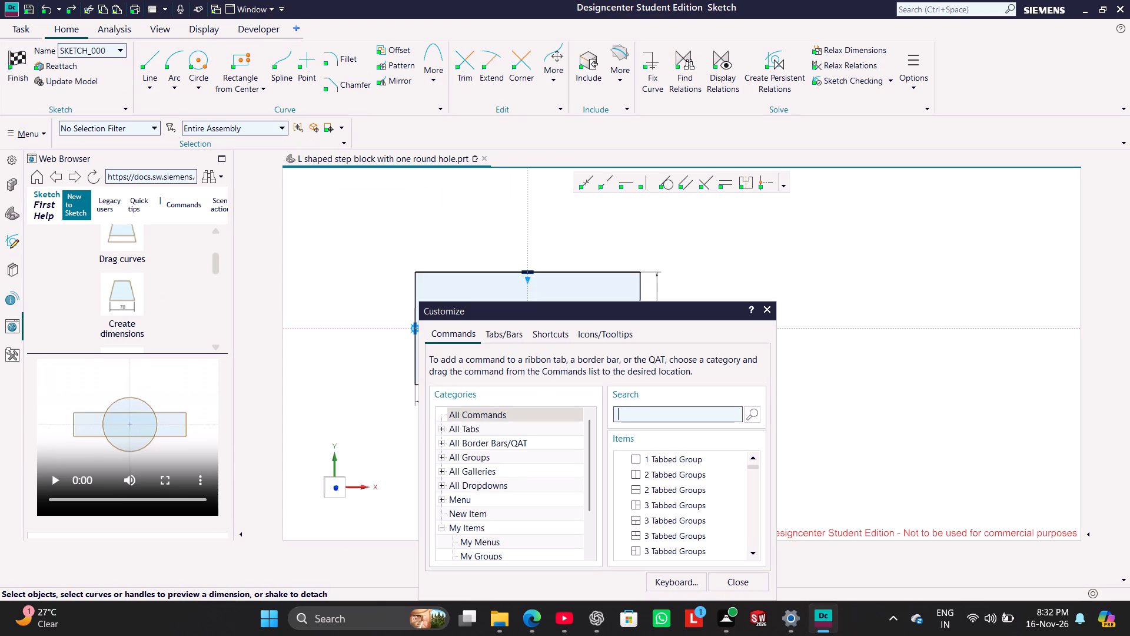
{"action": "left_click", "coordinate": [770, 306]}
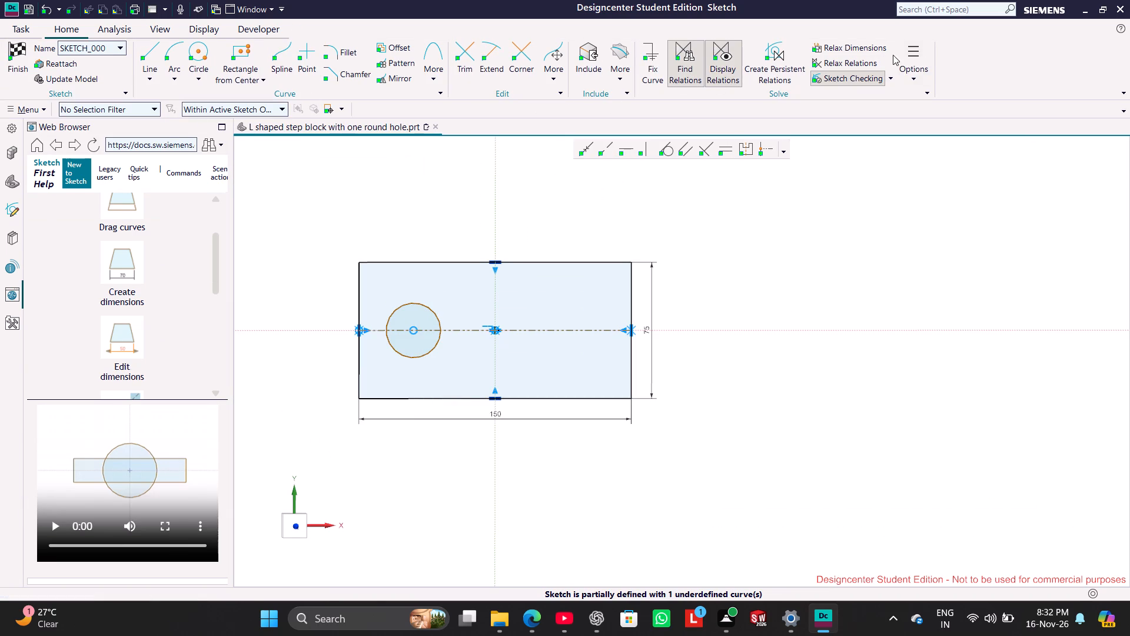
Add a horizontal Rapid Dimension between the circle's center and the rectangle's left edge, placed below the rectangle.
{"action": "left_click", "coordinate": [964, 9]}
{"action": "key", "text": "d"}
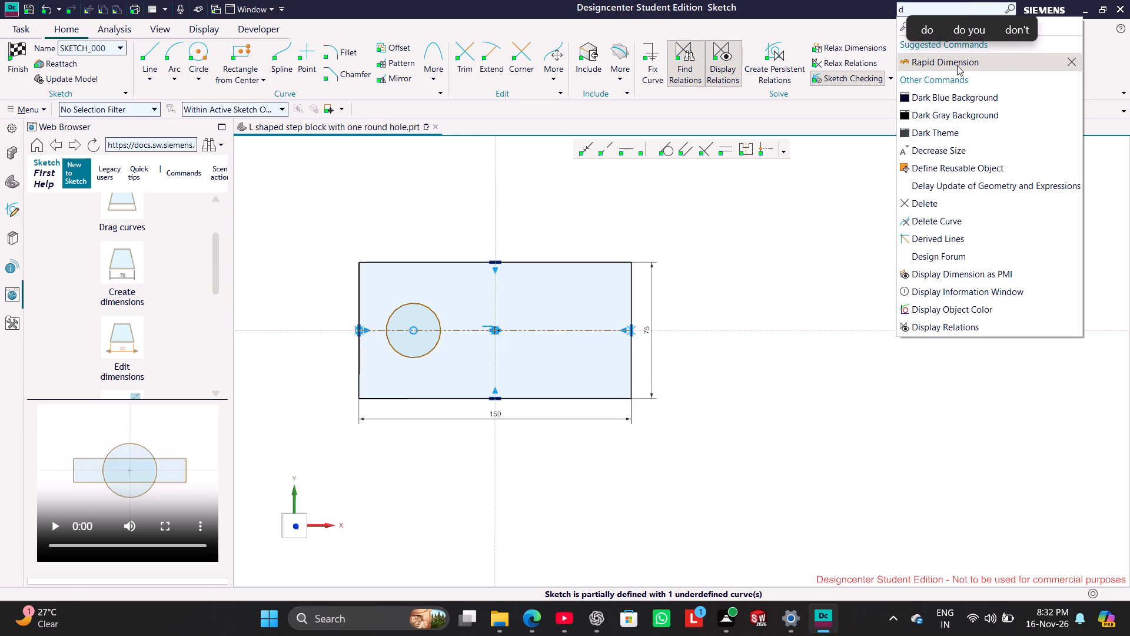
{"action": "left_click", "coordinate": [957, 65]}
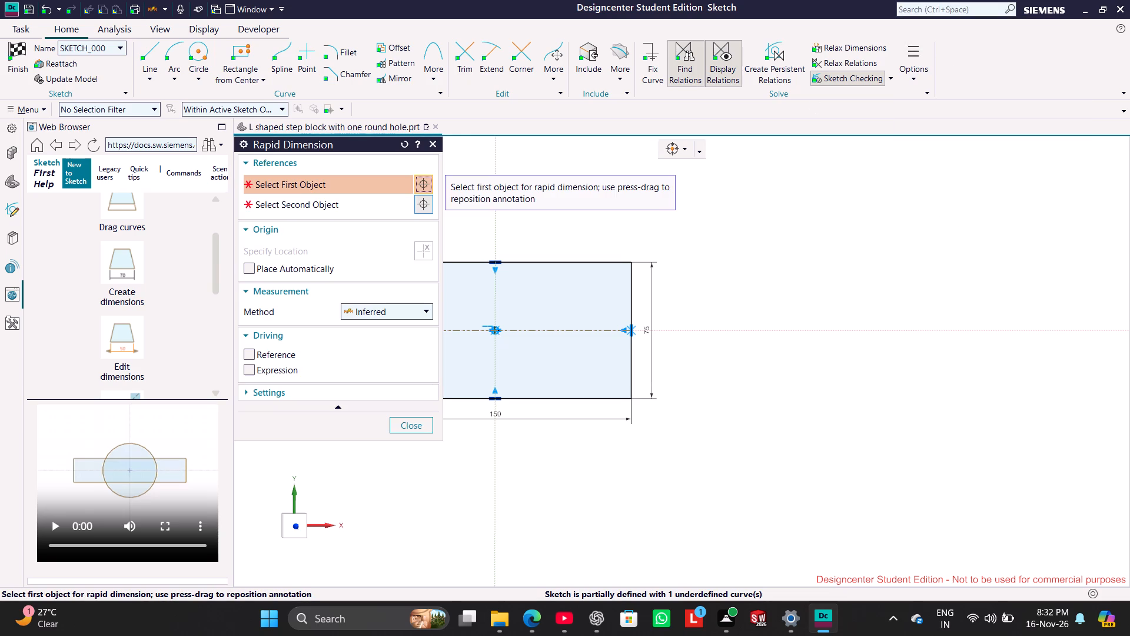
{"action": "left_click_drag", "start_coordinate": [309, 141], "coordinate": [308, 141]}
{"action": "left_click_drag", "start_coordinate": [308, 141], "coordinate": [134, 136]}
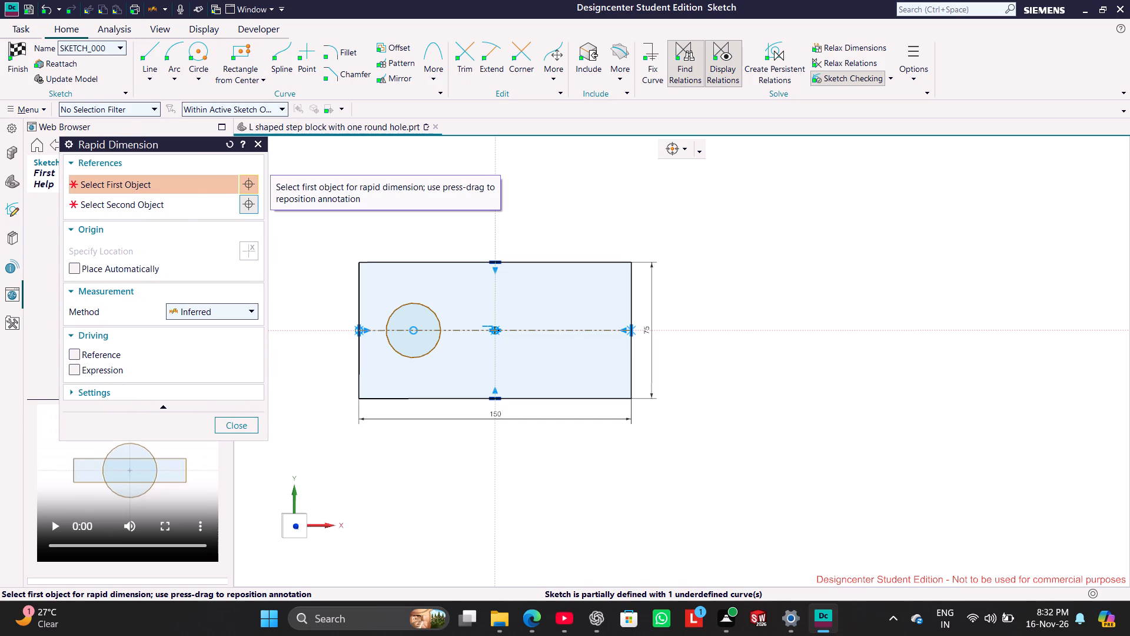
{"action": "left_click", "coordinate": [414, 331]}
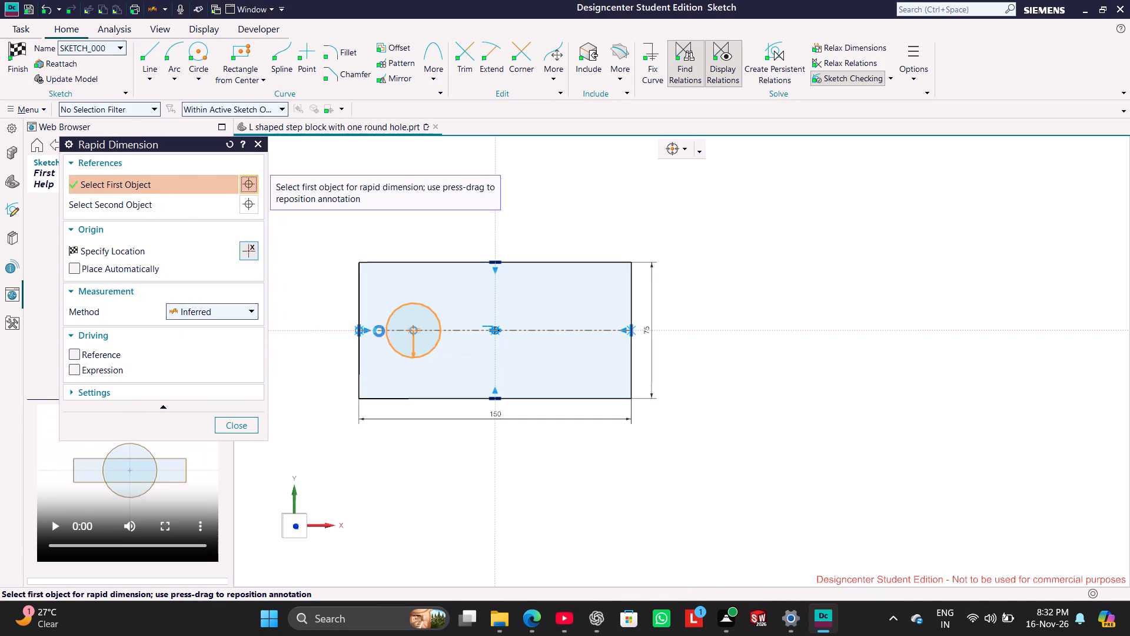
{"action": "left_click", "coordinate": [359, 328]}
{"action": "left_click", "coordinate": [390, 479]}
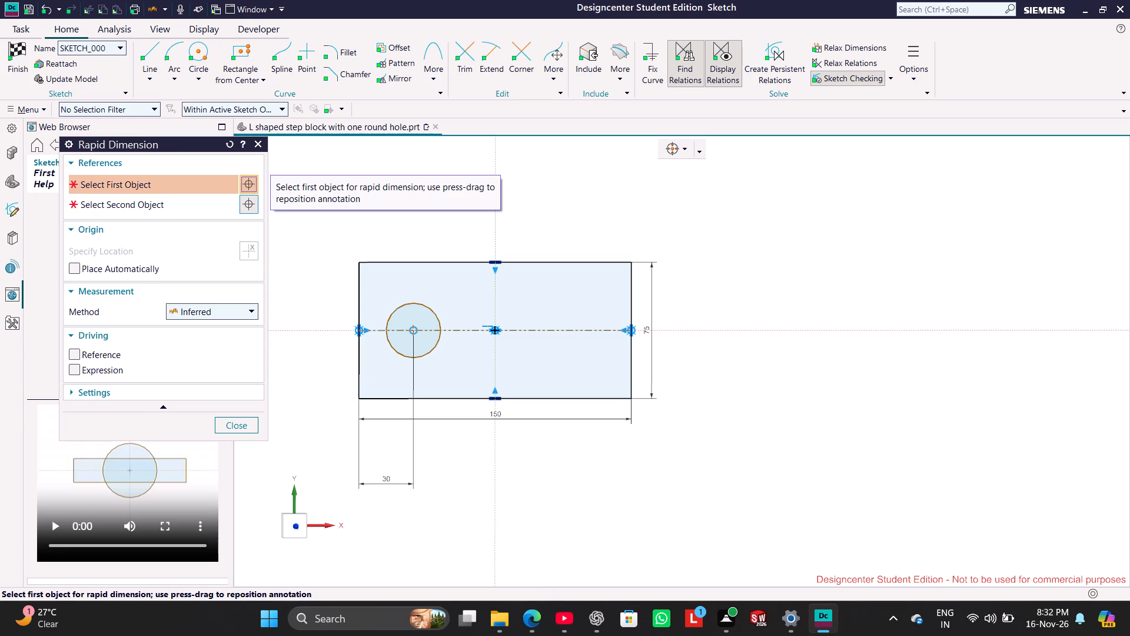
{"action": "double_click", "coordinate": [390, 479]}
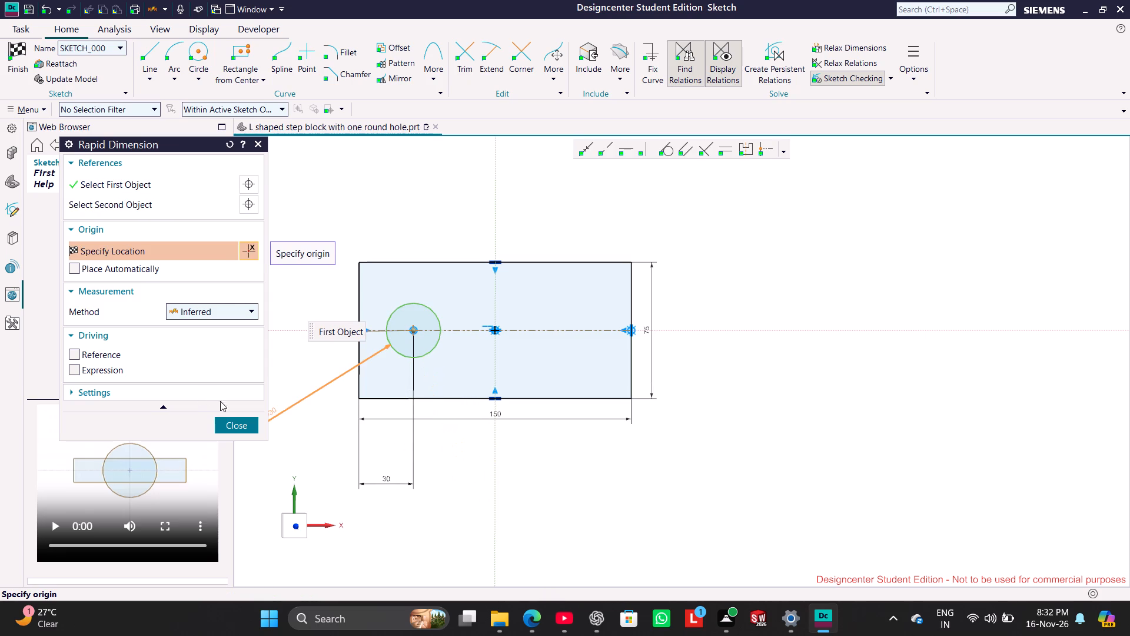
{"action": "left_click", "coordinate": [234, 428]}
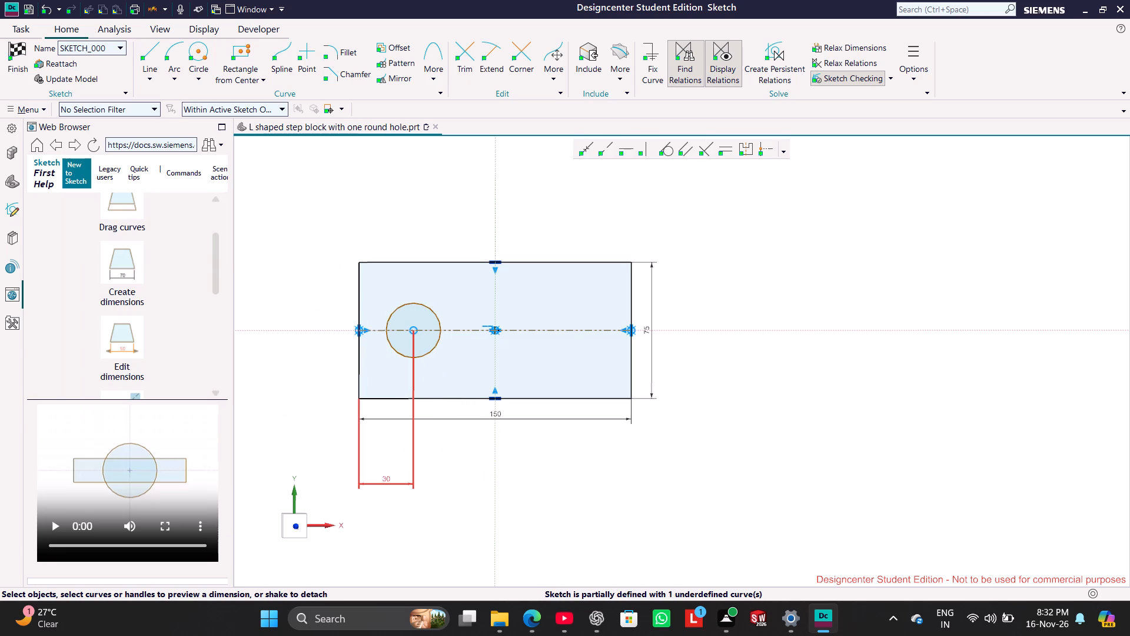
Set the distance between the circle's center and the rectangle's left edge to 35 mm.
{"action": "double_click", "coordinate": [385, 480]}
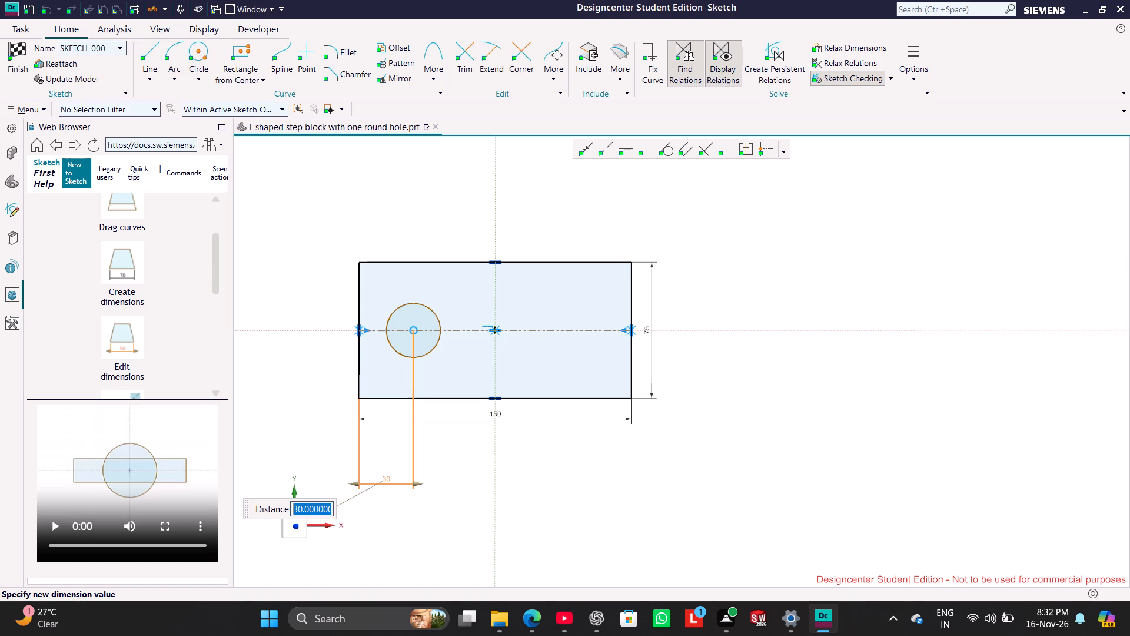
{"action": "type", "text": "35"}
{"action": "key", "text": "Return"}
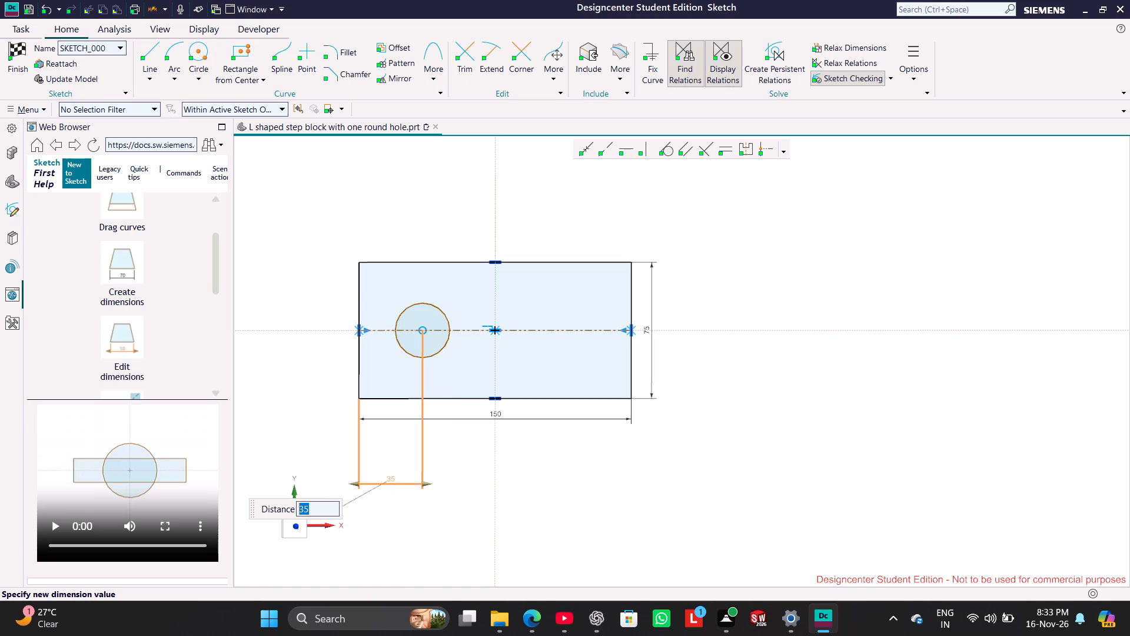
{"action": "right_click", "coordinate": [729, 236]}
{"action": "left_click", "coordinate": [708, 233]}
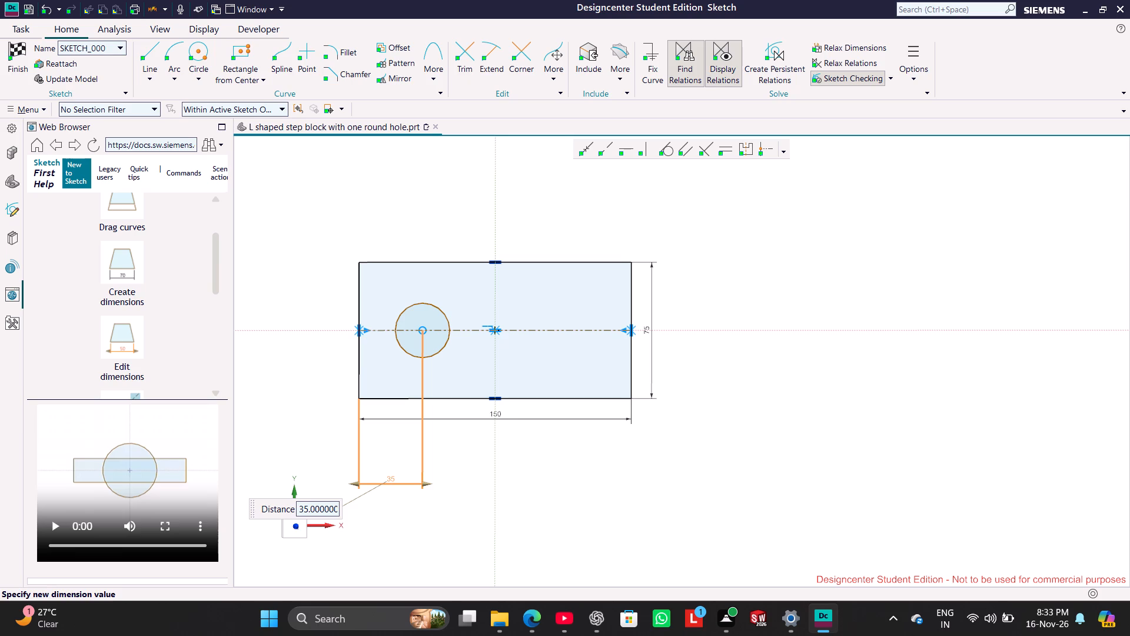
{"action": "left_click", "coordinate": [298, 425]}
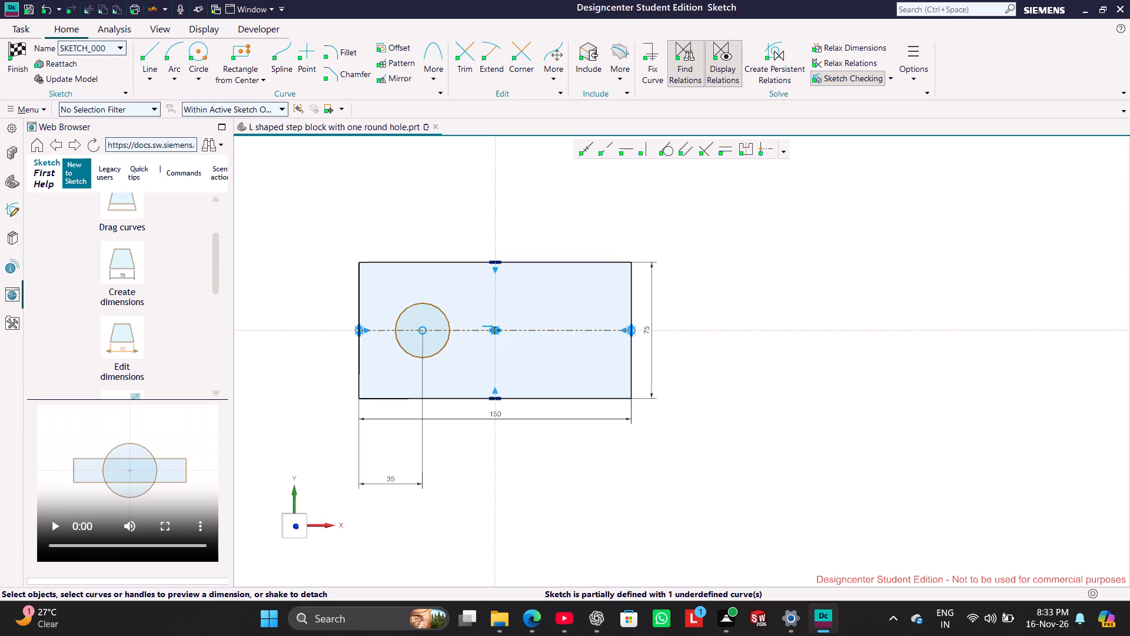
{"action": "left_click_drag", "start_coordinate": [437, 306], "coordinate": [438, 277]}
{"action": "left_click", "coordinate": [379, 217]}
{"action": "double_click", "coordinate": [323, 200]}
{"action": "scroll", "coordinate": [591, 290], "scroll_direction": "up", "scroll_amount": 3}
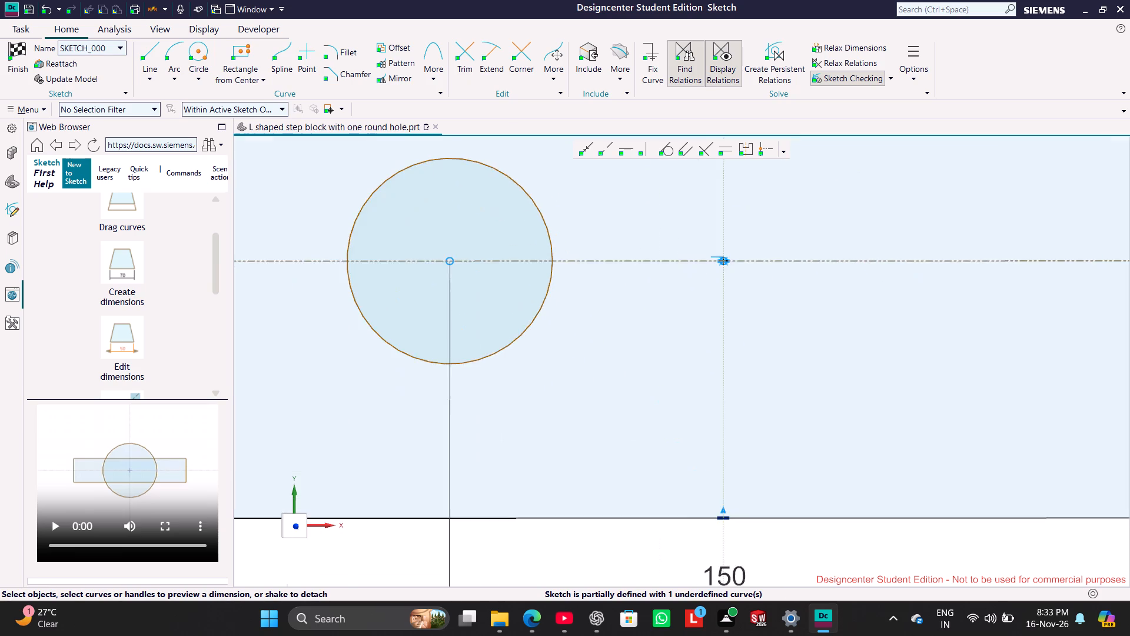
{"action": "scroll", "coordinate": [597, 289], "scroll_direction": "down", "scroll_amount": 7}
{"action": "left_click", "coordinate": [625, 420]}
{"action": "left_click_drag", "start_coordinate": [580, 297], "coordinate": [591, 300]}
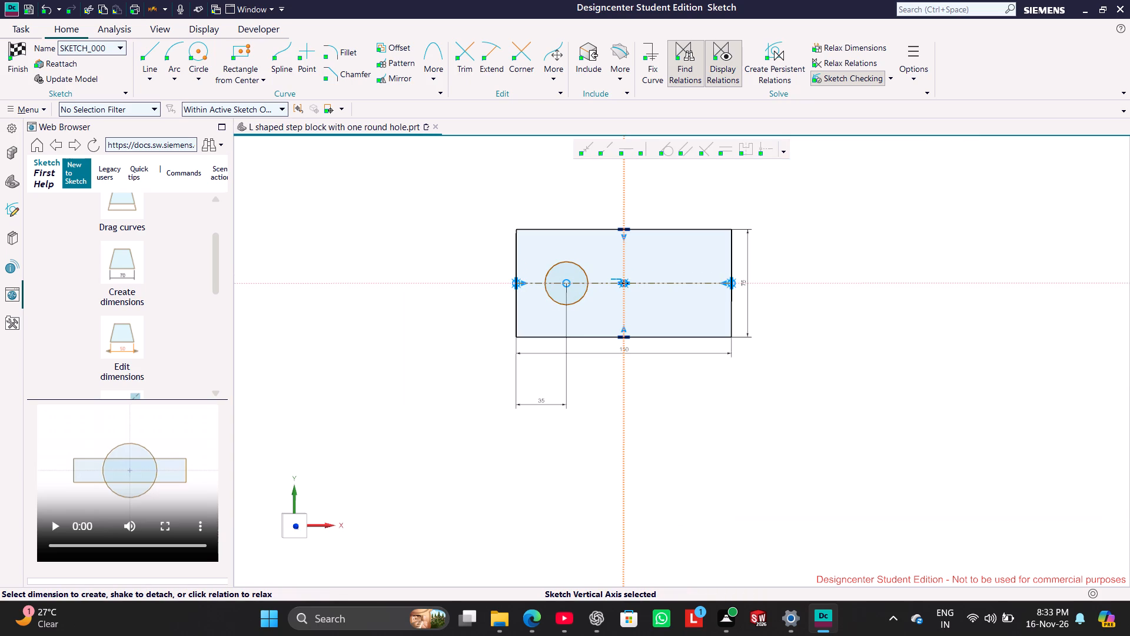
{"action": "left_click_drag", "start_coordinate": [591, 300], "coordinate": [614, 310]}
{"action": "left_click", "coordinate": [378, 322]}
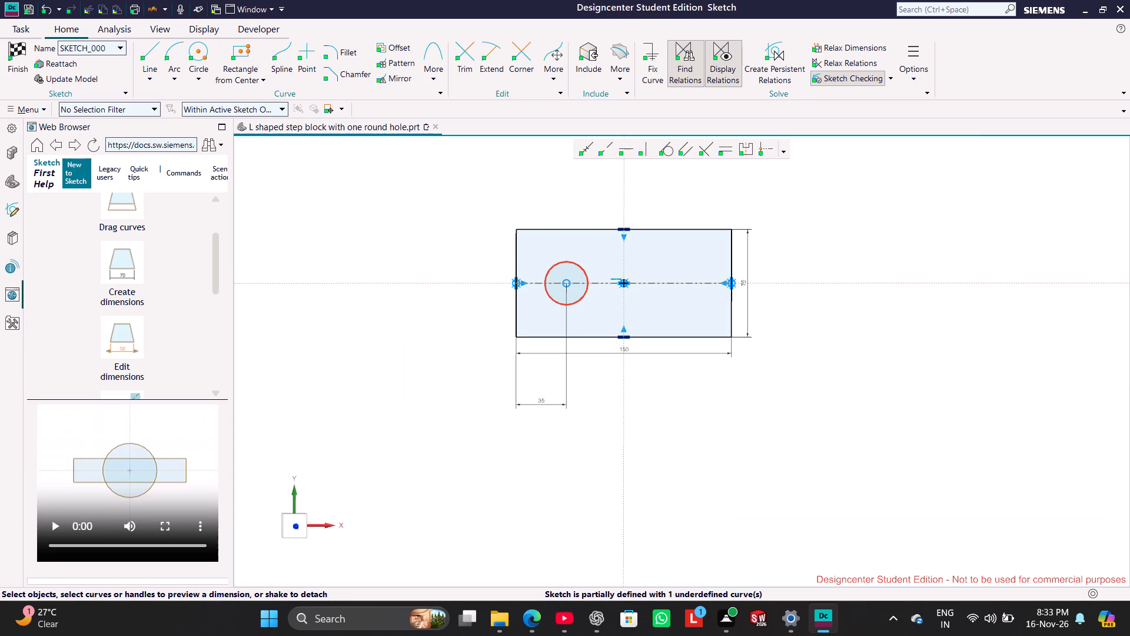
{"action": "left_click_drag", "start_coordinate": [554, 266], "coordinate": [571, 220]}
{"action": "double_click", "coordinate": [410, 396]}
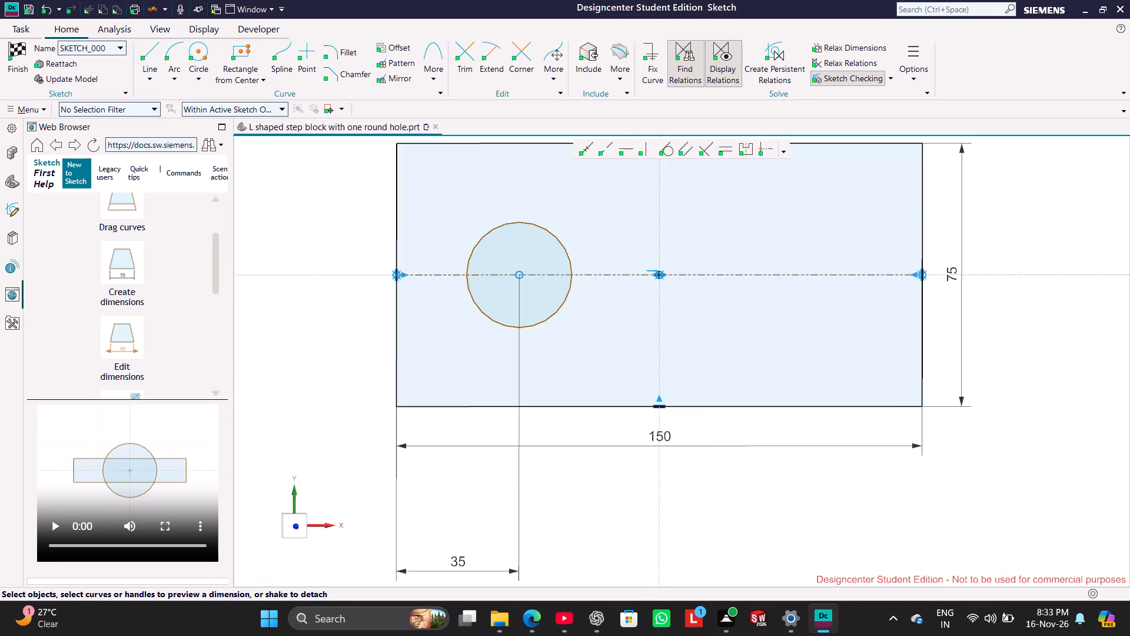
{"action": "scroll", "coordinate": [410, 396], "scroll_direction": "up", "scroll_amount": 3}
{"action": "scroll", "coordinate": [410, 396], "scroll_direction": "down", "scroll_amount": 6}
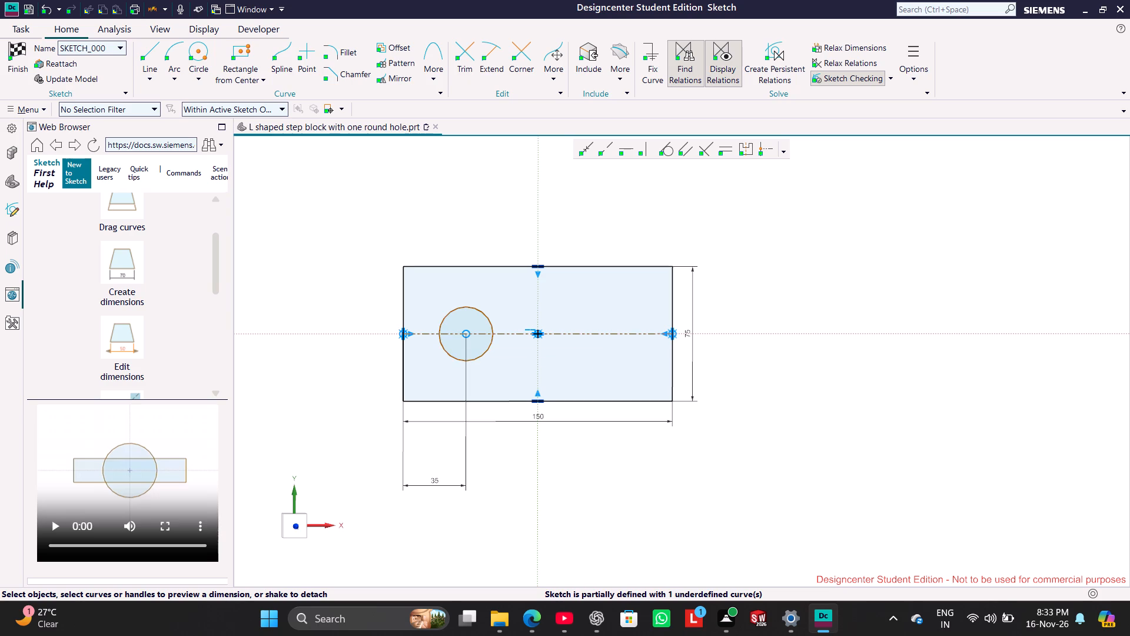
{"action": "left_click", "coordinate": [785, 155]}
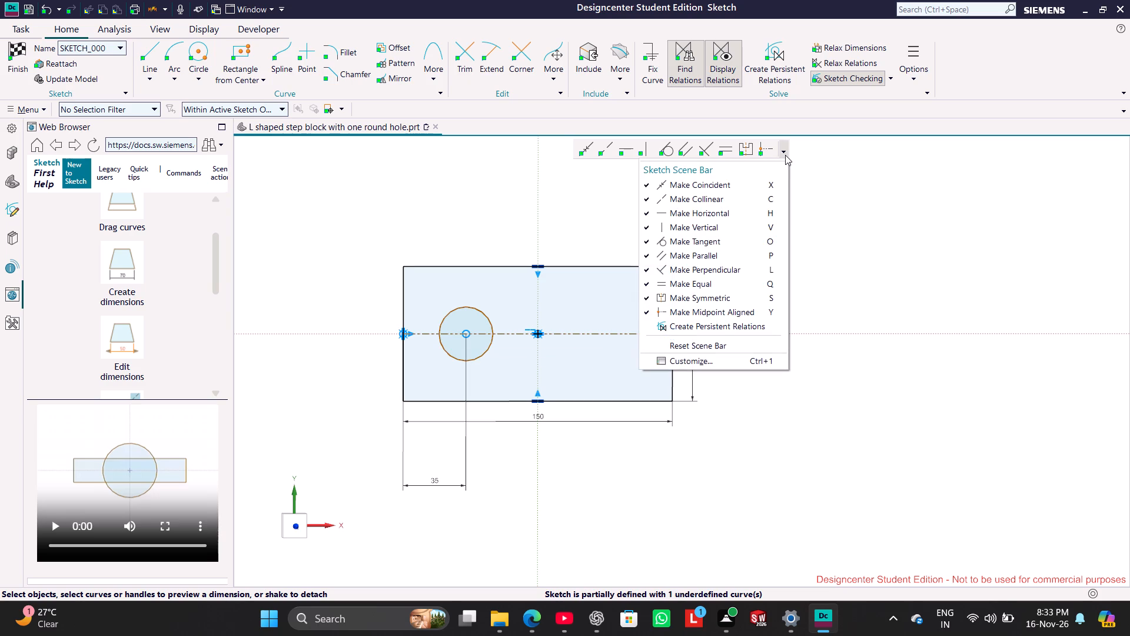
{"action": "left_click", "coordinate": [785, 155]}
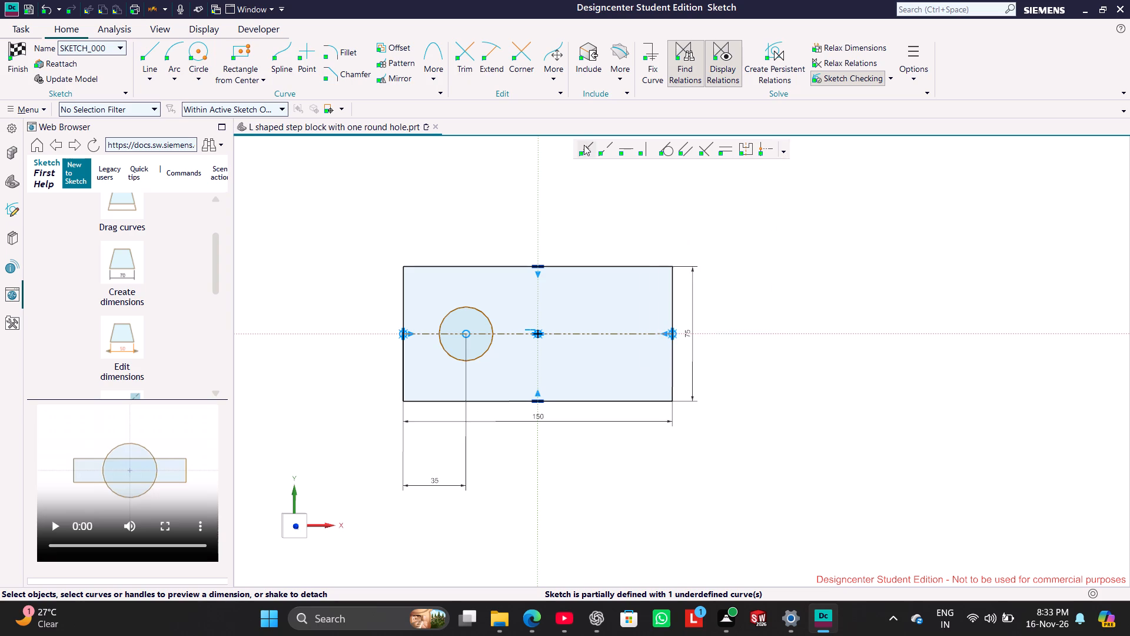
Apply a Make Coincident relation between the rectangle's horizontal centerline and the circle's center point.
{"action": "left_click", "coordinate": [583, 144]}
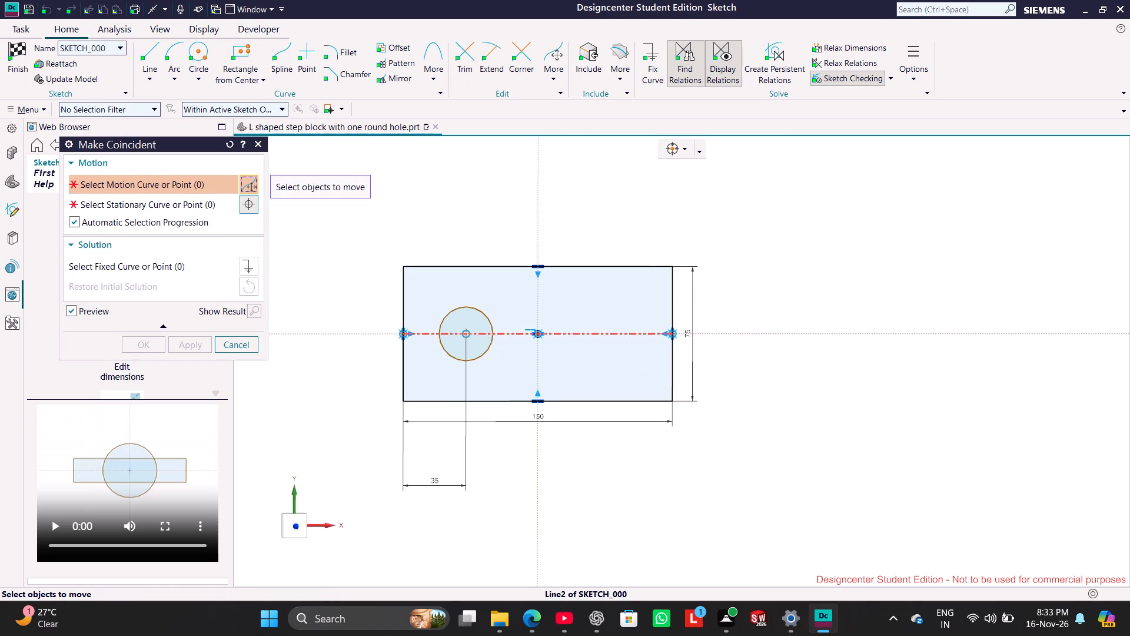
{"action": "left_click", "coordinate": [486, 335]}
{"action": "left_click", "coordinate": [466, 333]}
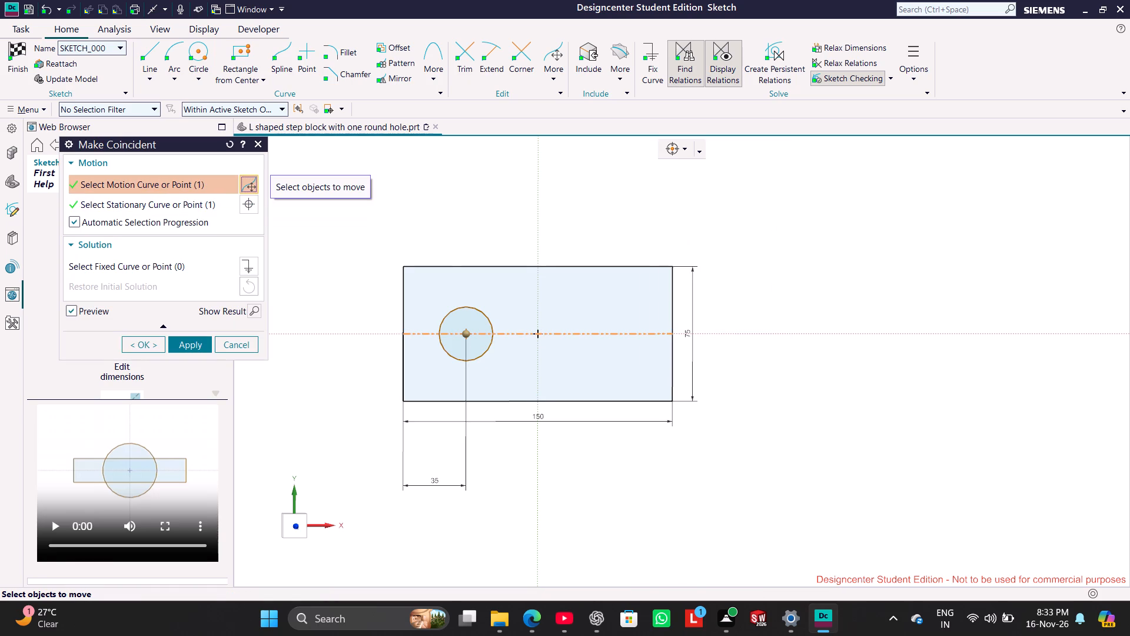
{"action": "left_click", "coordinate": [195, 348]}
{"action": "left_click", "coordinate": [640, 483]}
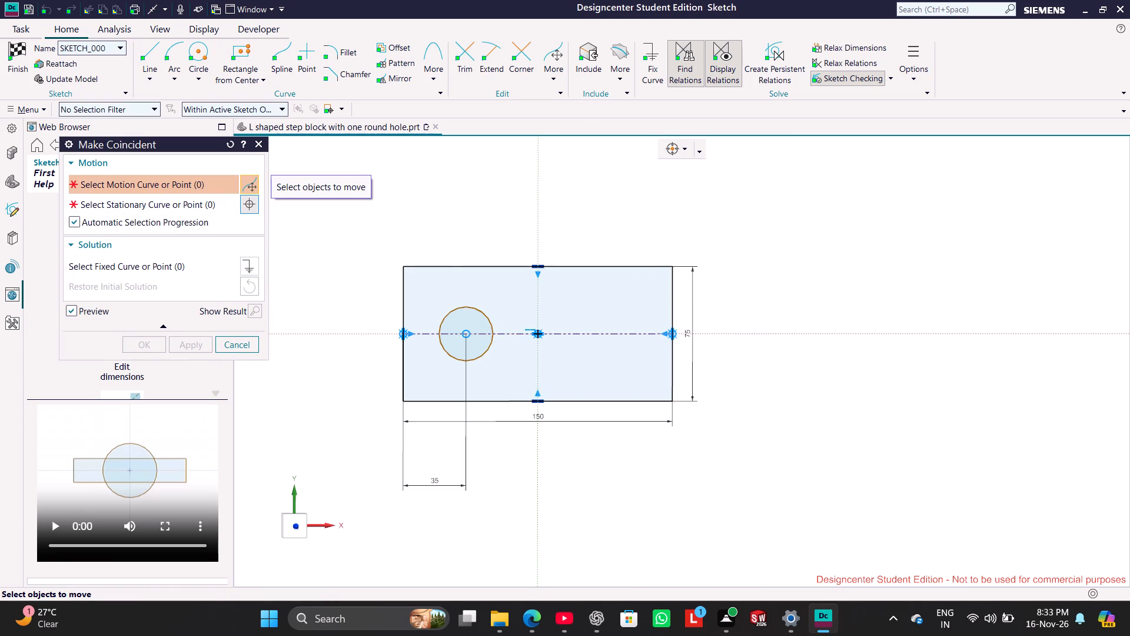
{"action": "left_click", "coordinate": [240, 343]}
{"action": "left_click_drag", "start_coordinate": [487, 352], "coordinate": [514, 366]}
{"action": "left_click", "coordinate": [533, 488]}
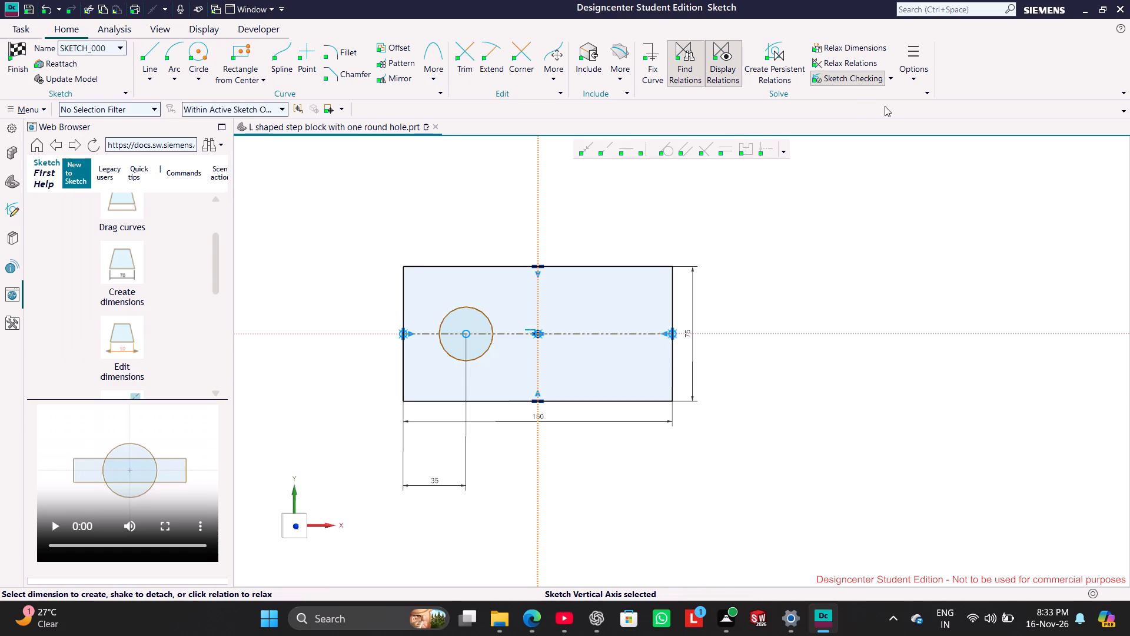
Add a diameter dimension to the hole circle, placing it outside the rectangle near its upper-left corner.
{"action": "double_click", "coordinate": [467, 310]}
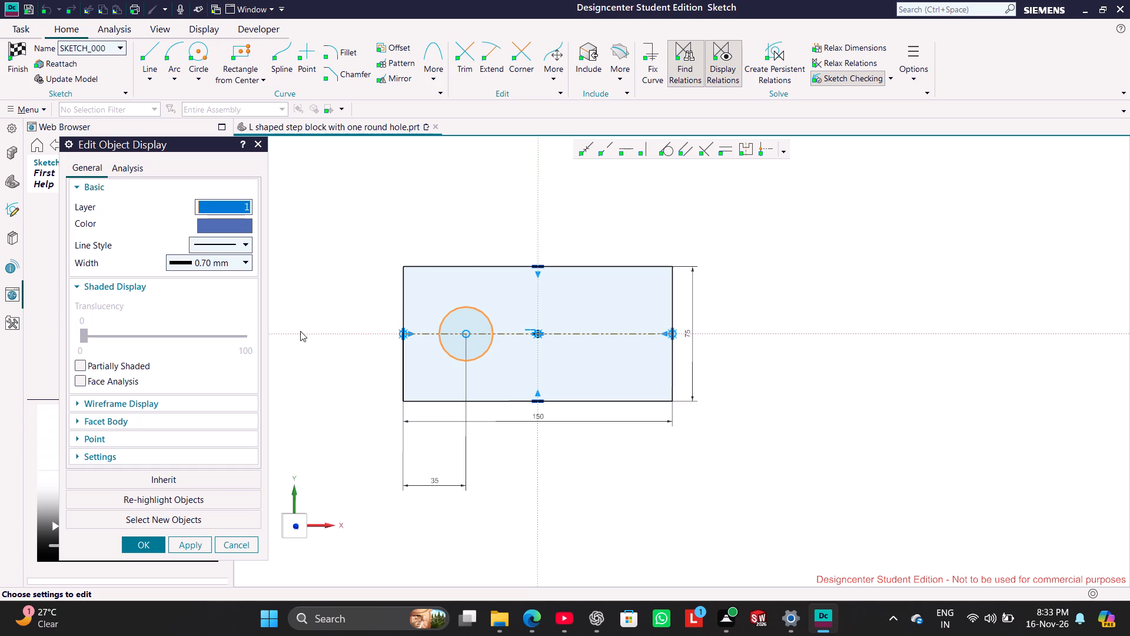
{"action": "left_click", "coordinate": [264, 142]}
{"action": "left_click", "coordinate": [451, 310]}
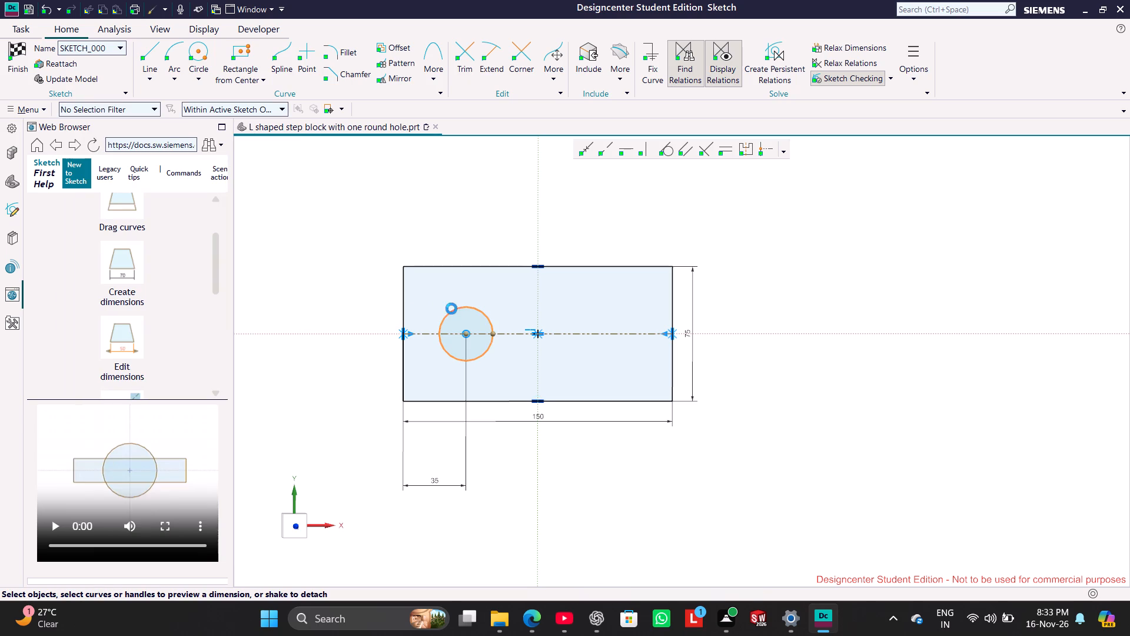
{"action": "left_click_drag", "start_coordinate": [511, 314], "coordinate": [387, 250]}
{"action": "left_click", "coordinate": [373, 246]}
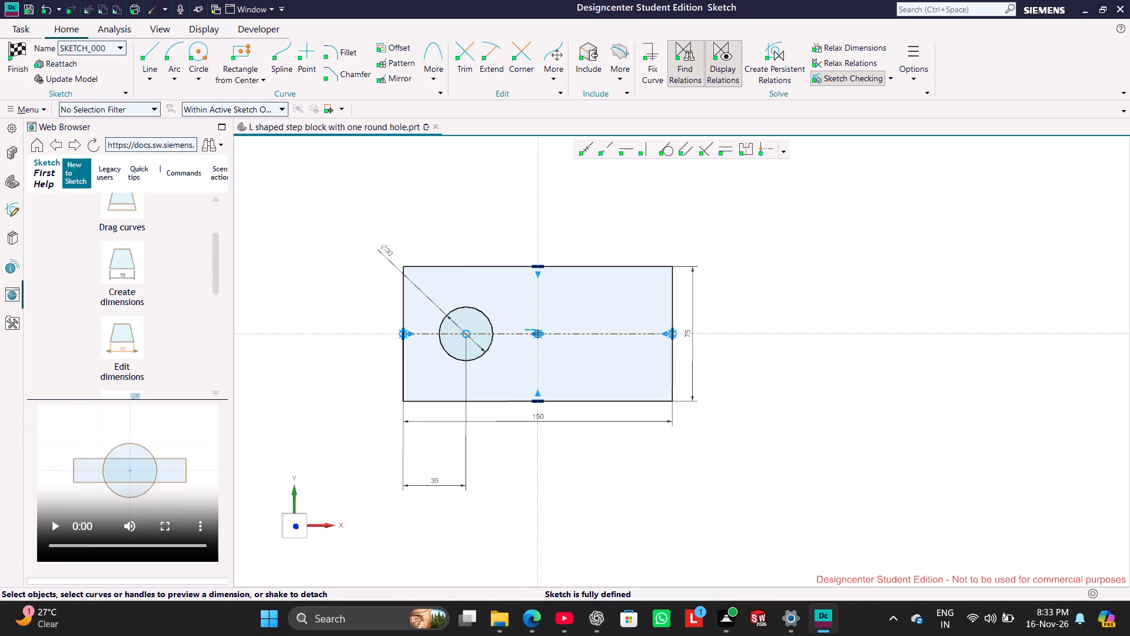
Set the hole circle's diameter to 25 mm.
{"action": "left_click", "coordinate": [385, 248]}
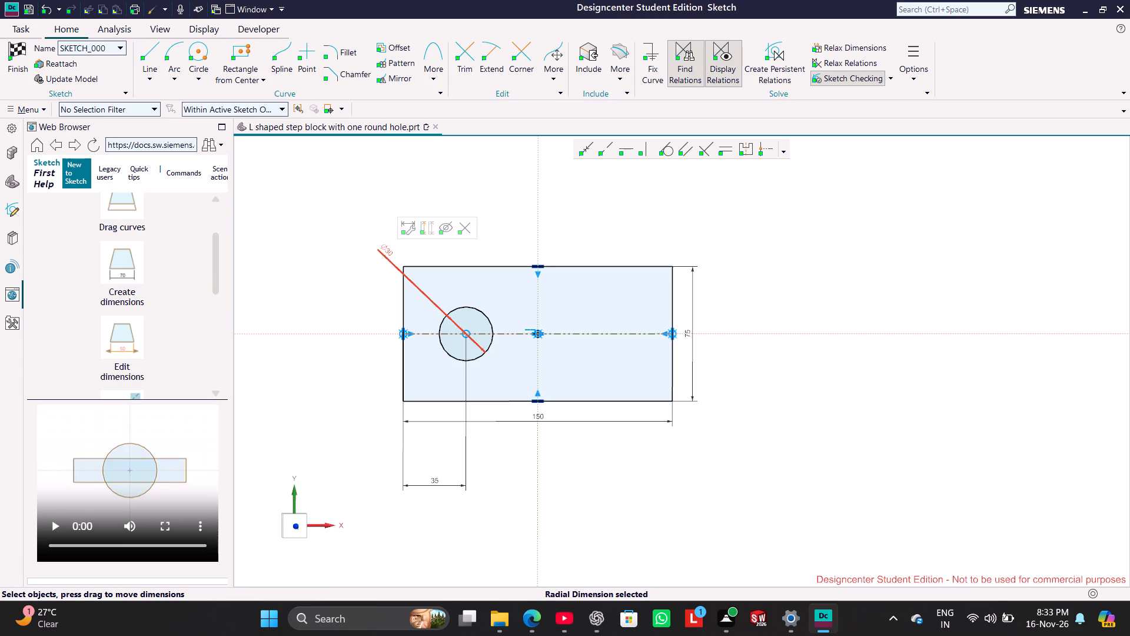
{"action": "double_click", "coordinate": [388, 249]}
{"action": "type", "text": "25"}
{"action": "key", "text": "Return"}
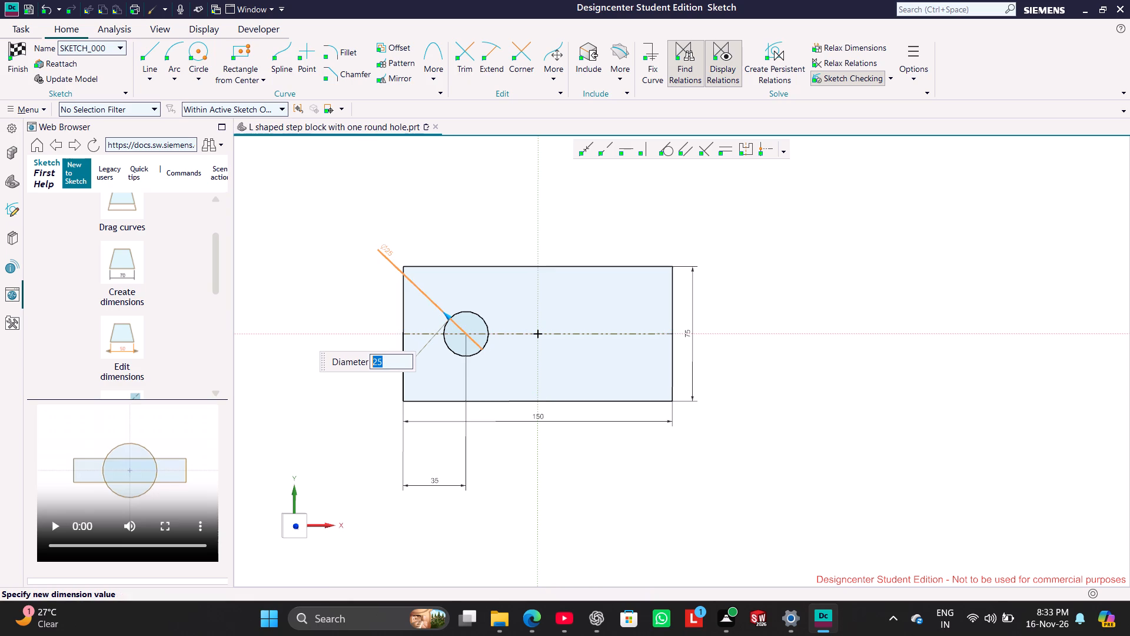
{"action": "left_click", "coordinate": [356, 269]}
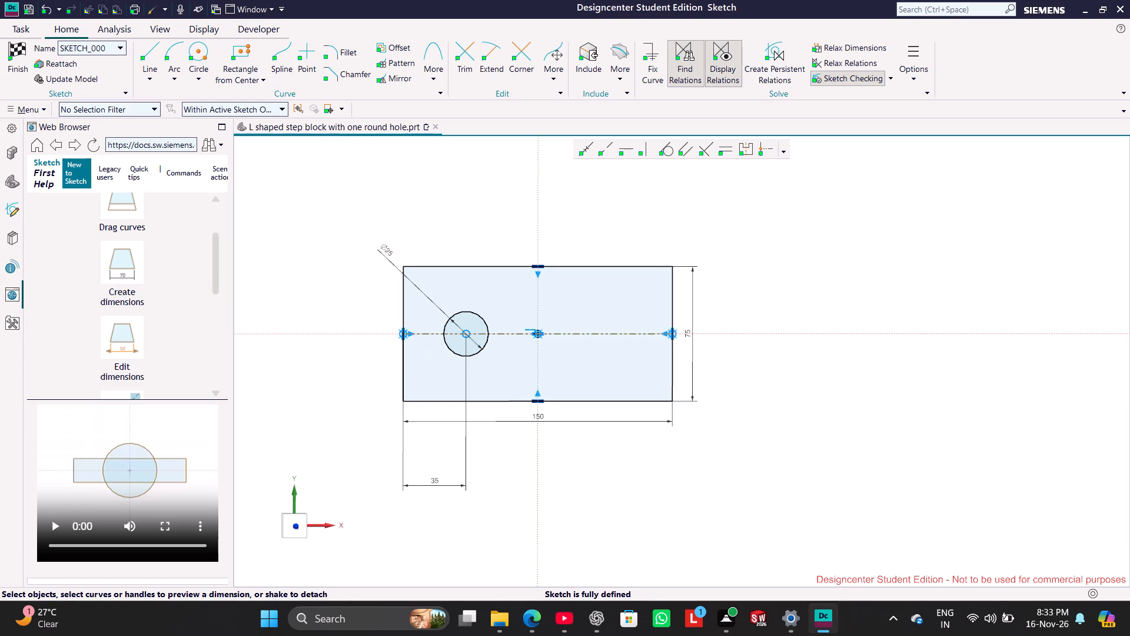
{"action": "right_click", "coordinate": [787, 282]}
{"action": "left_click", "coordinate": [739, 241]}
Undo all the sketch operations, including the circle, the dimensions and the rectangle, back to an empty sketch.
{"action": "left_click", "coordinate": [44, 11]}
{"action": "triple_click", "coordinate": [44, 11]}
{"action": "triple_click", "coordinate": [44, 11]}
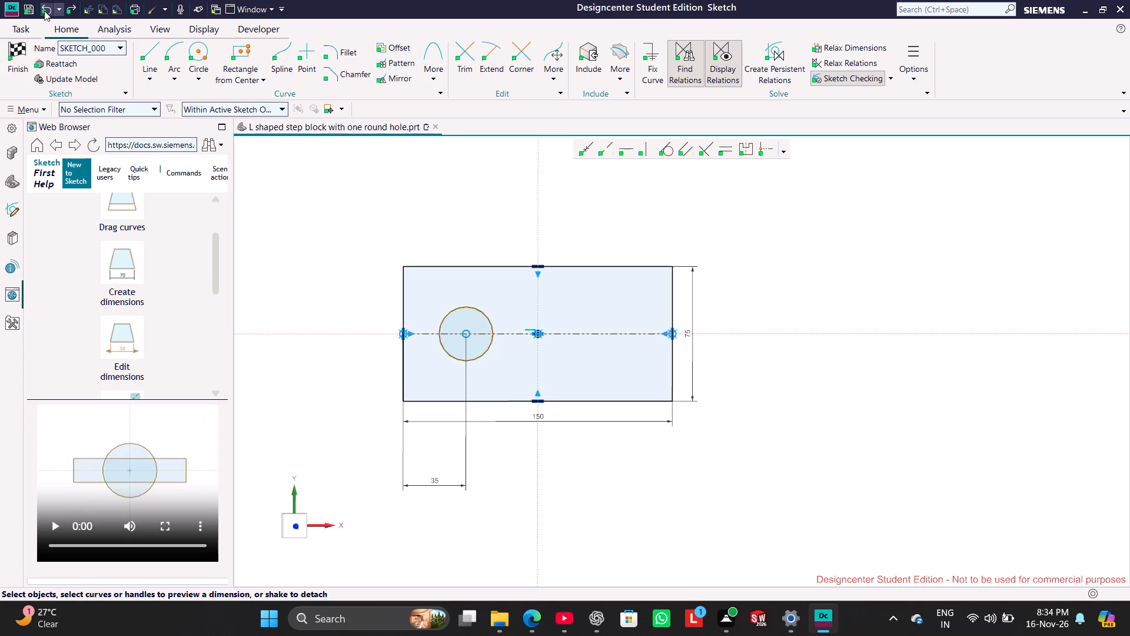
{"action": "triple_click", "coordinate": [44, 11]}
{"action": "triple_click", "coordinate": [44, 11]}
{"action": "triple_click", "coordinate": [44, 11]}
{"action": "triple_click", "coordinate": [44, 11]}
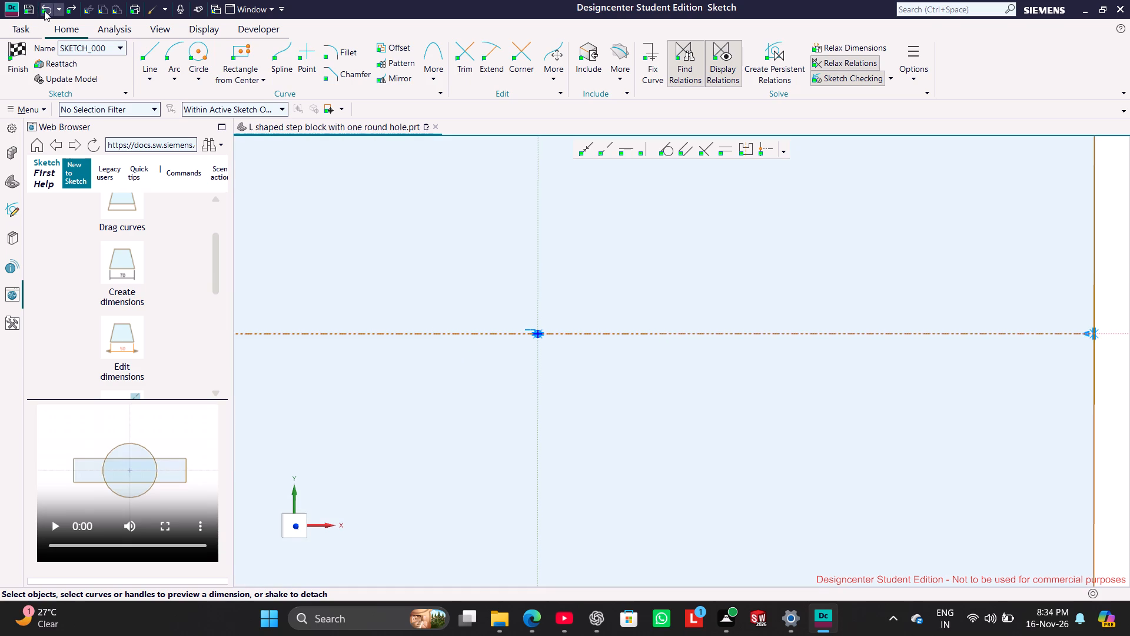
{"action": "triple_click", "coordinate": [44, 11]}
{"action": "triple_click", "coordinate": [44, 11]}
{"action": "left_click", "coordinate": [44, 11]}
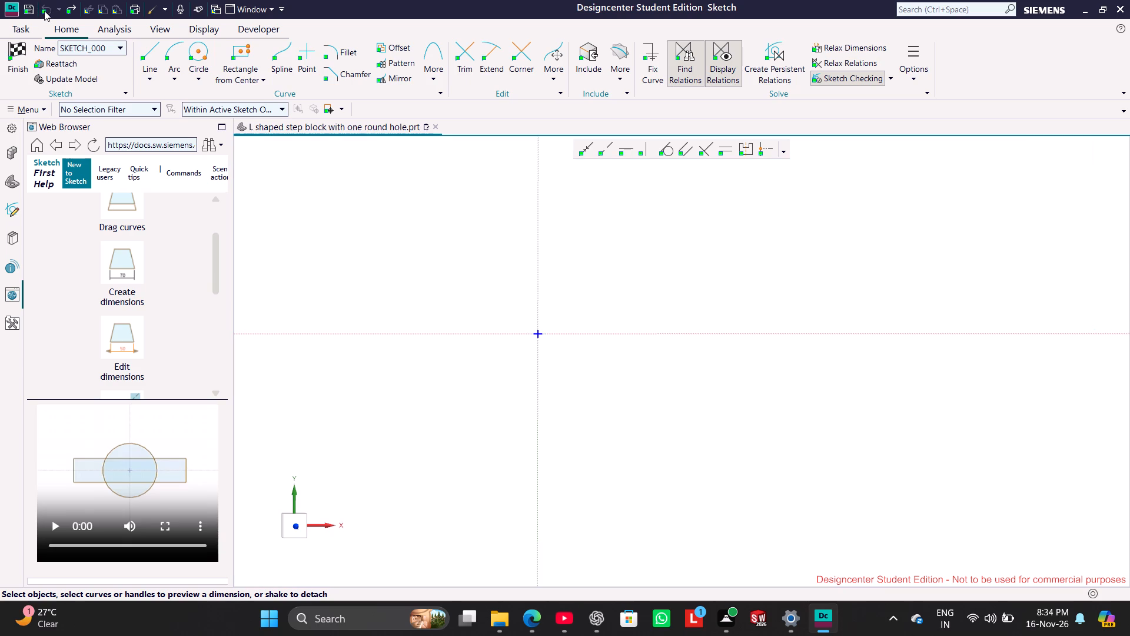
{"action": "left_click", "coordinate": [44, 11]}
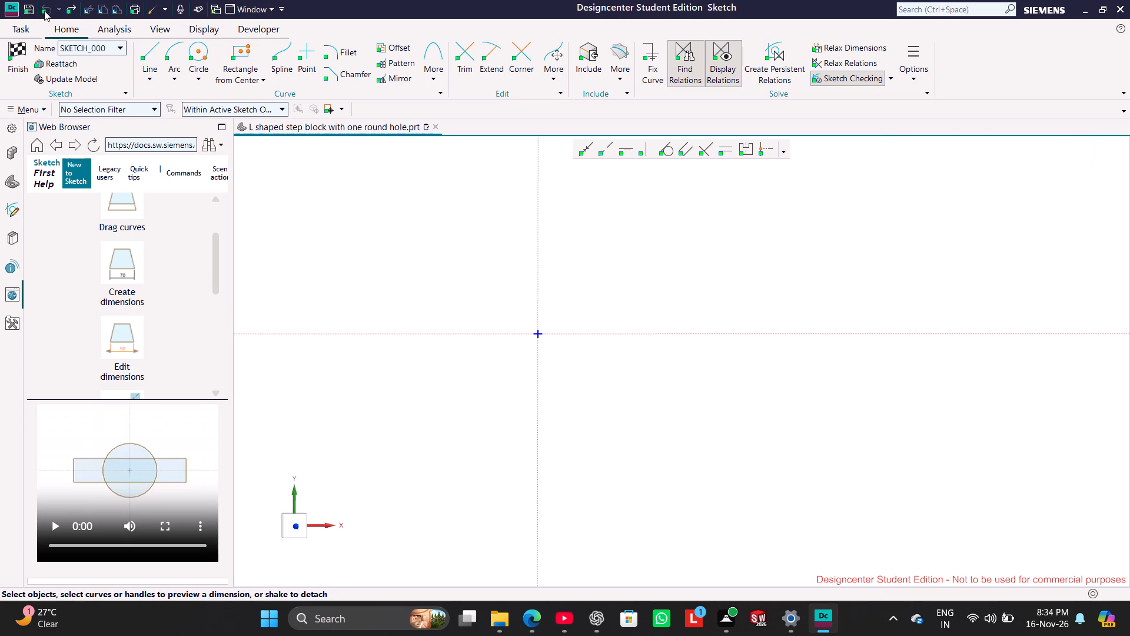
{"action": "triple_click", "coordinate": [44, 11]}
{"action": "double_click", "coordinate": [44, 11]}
Finish the empty sketch and delete it from the model history.
{"action": "left_click", "coordinate": [22, 56]}
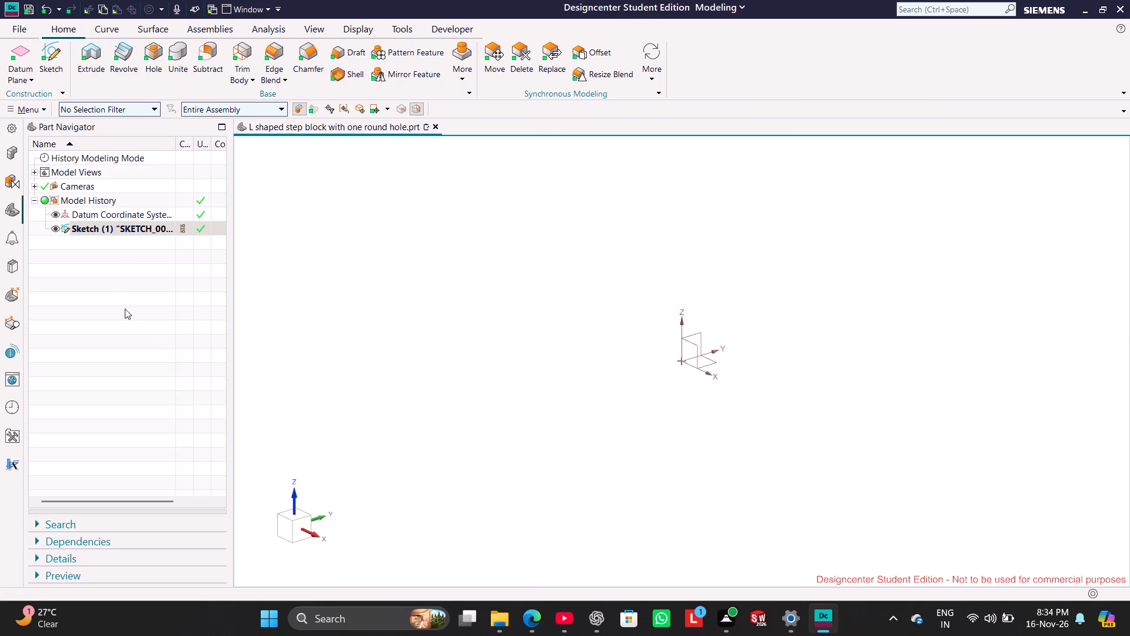
{"action": "right_click", "coordinate": [115, 228]}
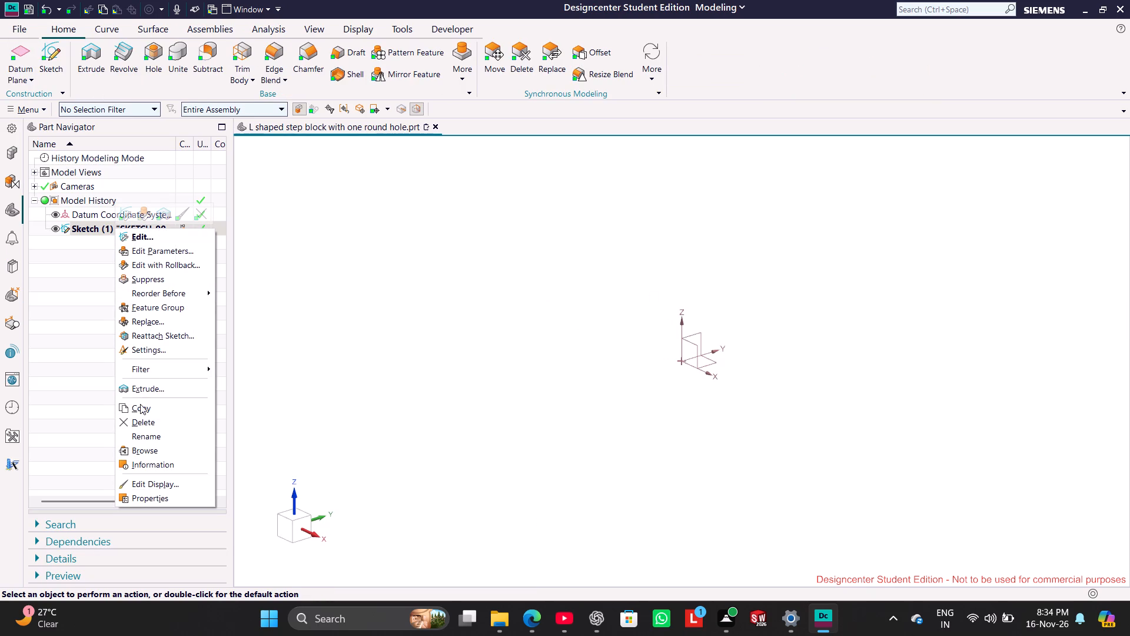
{"action": "left_click", "coordinate": [145, 425]}
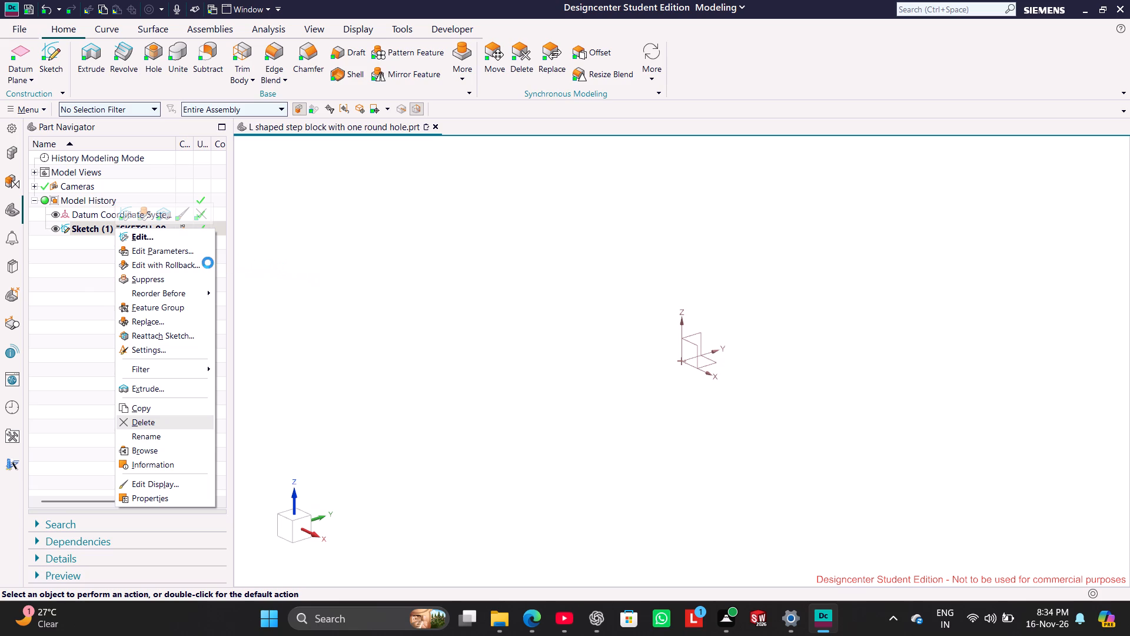
Create a new sketch on the Front principal plane.
{"action": "left_click", "coordinate": [51, 61]}
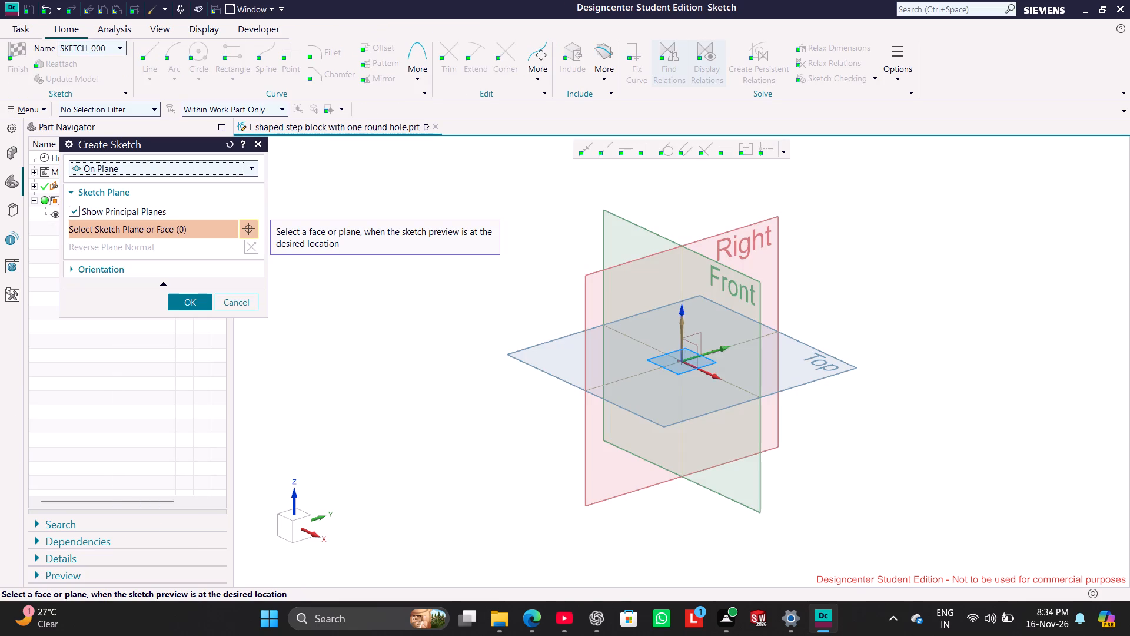
{"action": "left_click", "coordinate": [643, 228]}
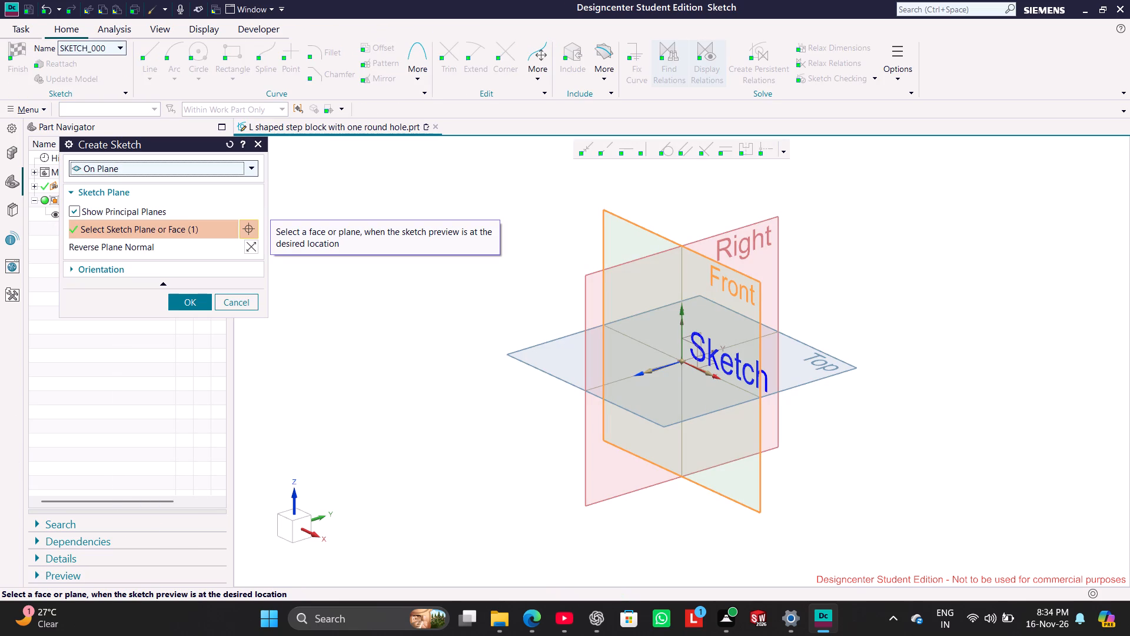
{"action": "left_click", "coordinate": [196, 300]}
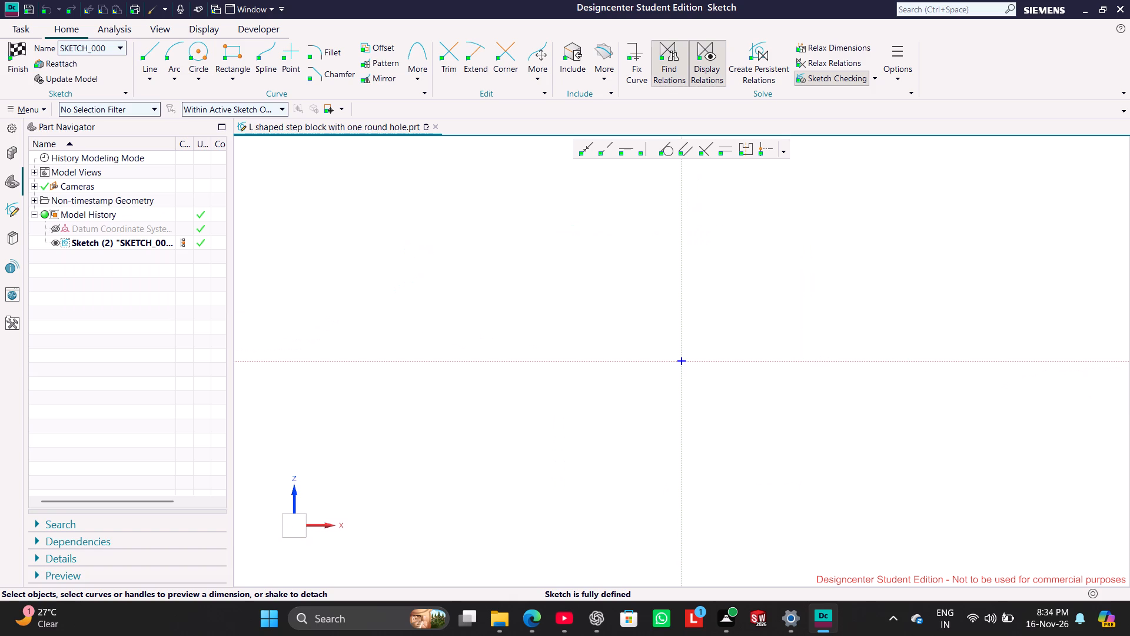
Draw a closed six-line L profile from the origin: top about 600 mm, left end about 110 mm, inner vertical and bottom edges about 250 mm.
{"action": "left_click", "coordinate": [149, 55]}
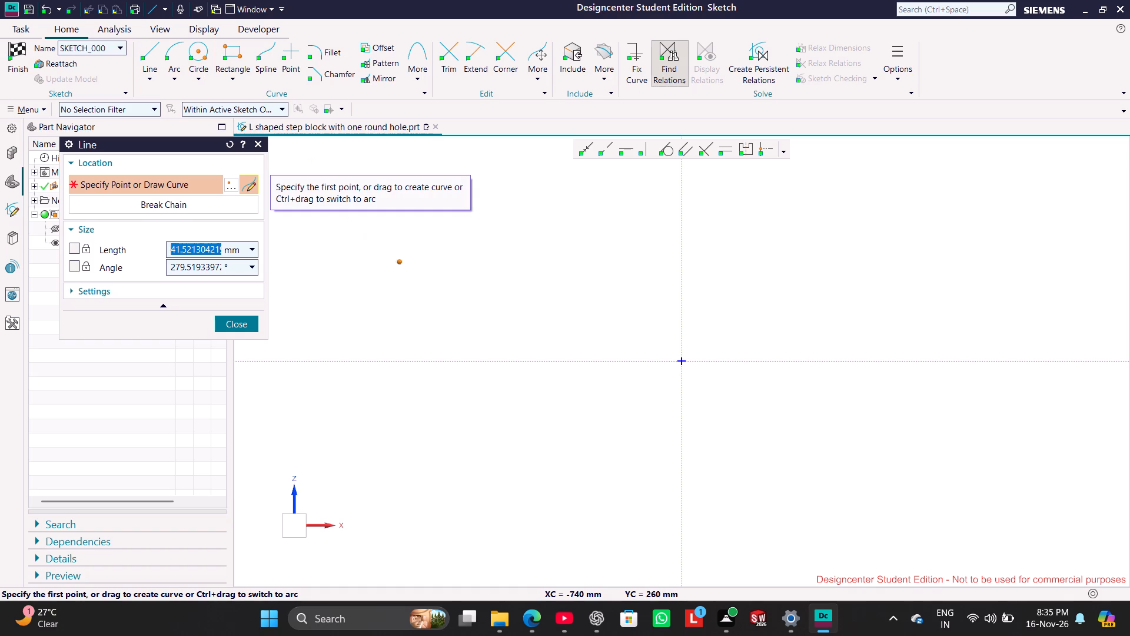
{"action": "left_click", "coordinate": [680, 363]}
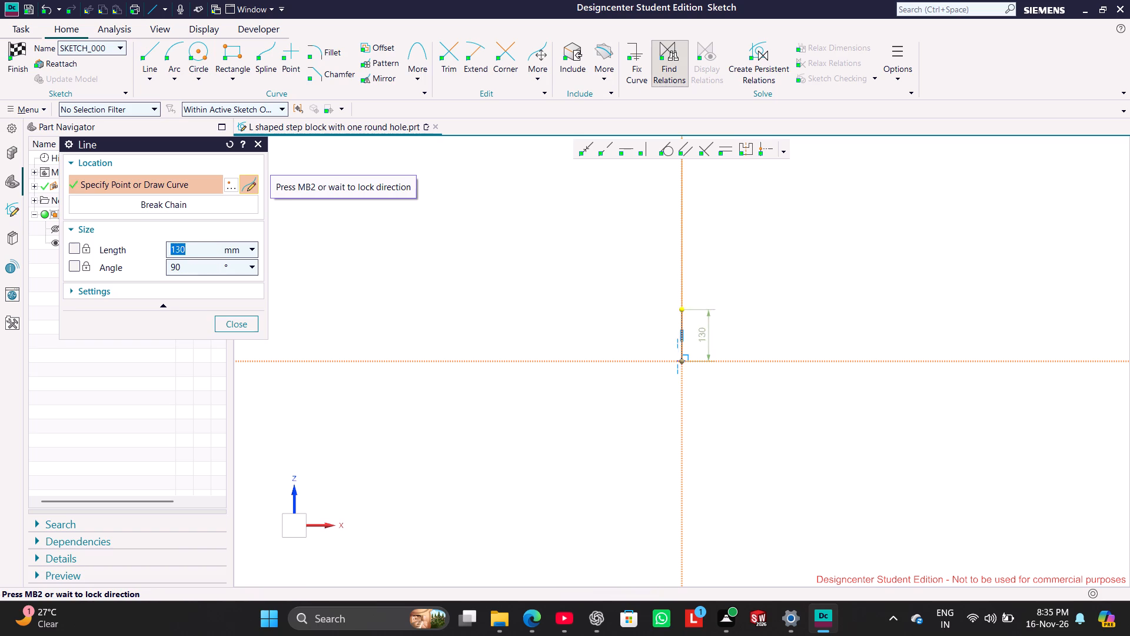
{"action": "left_click", "coordinate": [682, 223]}
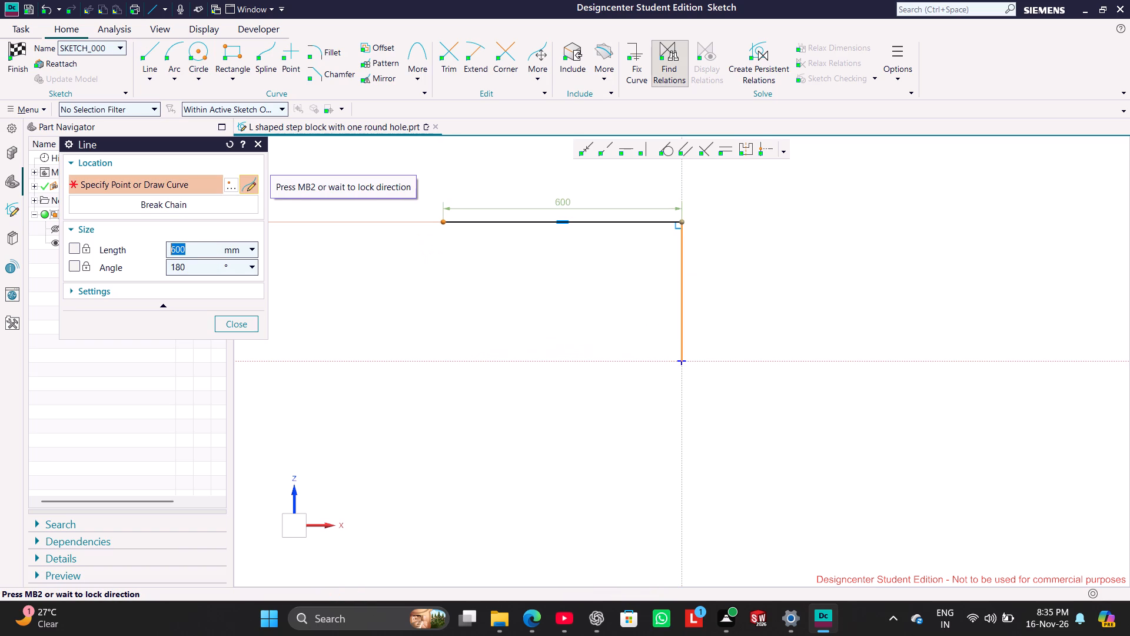
{"action": "left_click", "coordinate": [444, 226]}
{"action": "left_click", "coordinate": [442, 265]}
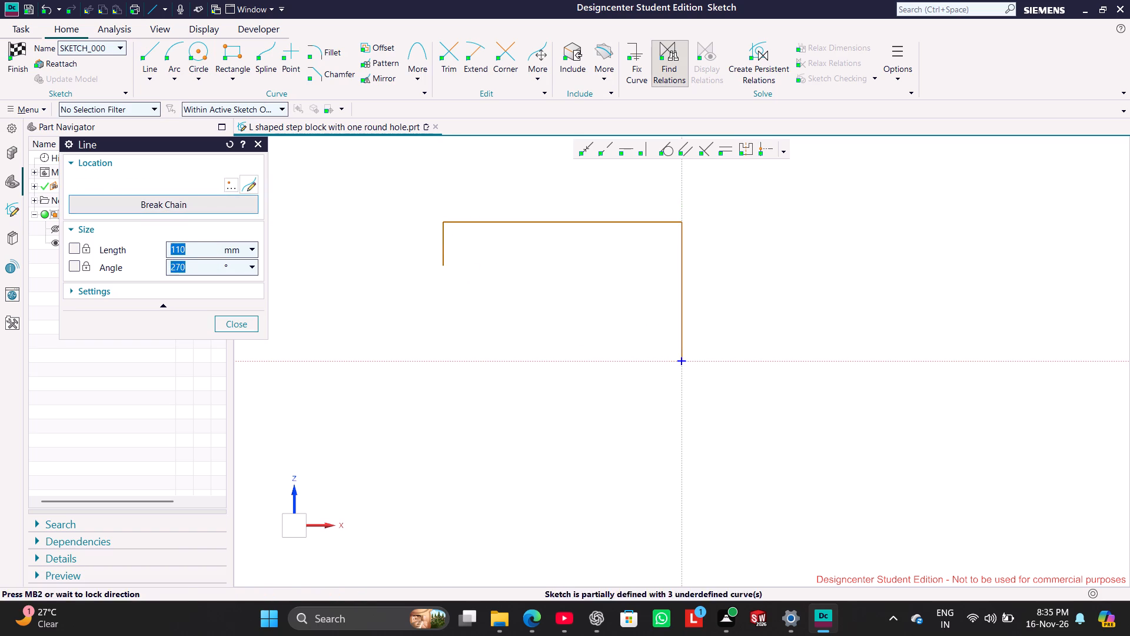
{"action": "left_click", "coordinate": [583, 264]}
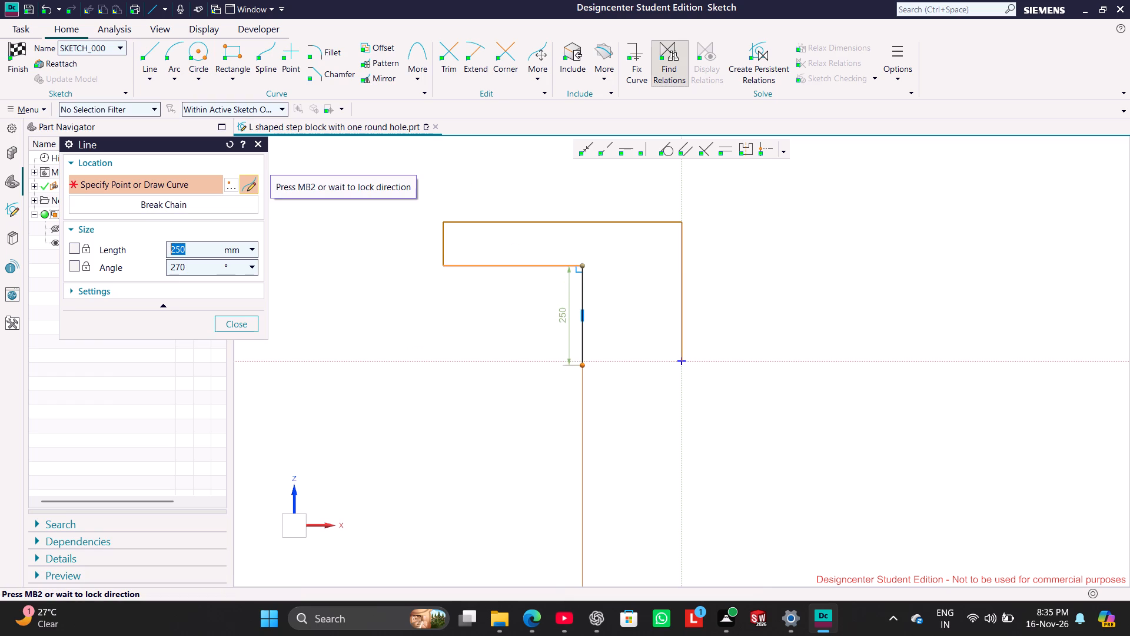
{"action": "left_click", "coordinate": [583, 365]}
{"action": "left_click", "coordinate": [687, 360]}
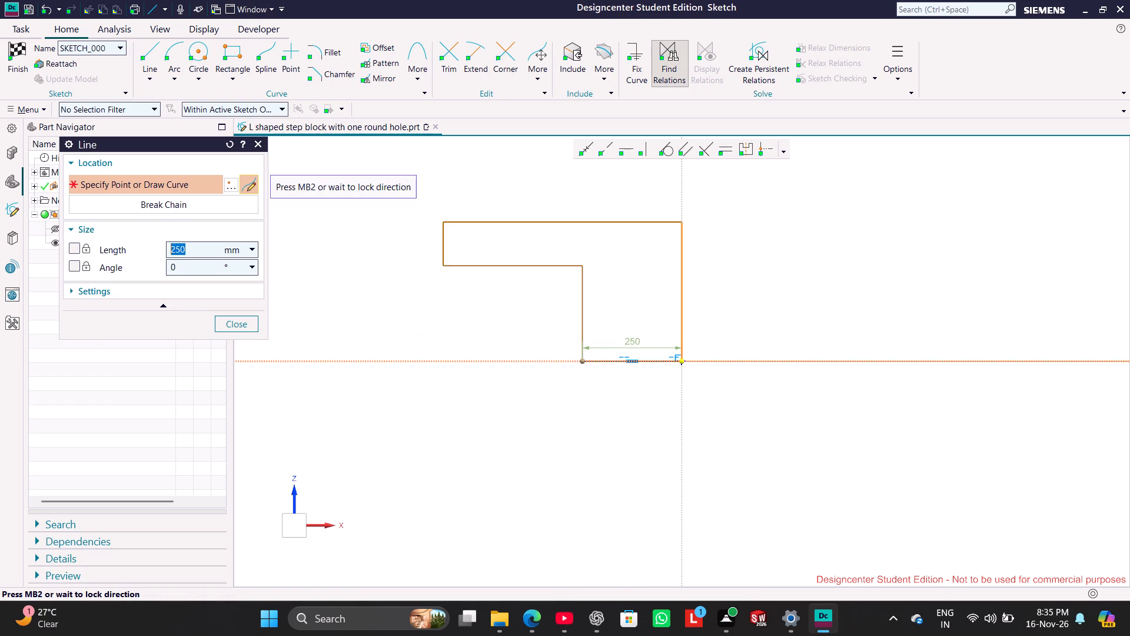
{"action": "right_click", "coordinate": [790, 263]}
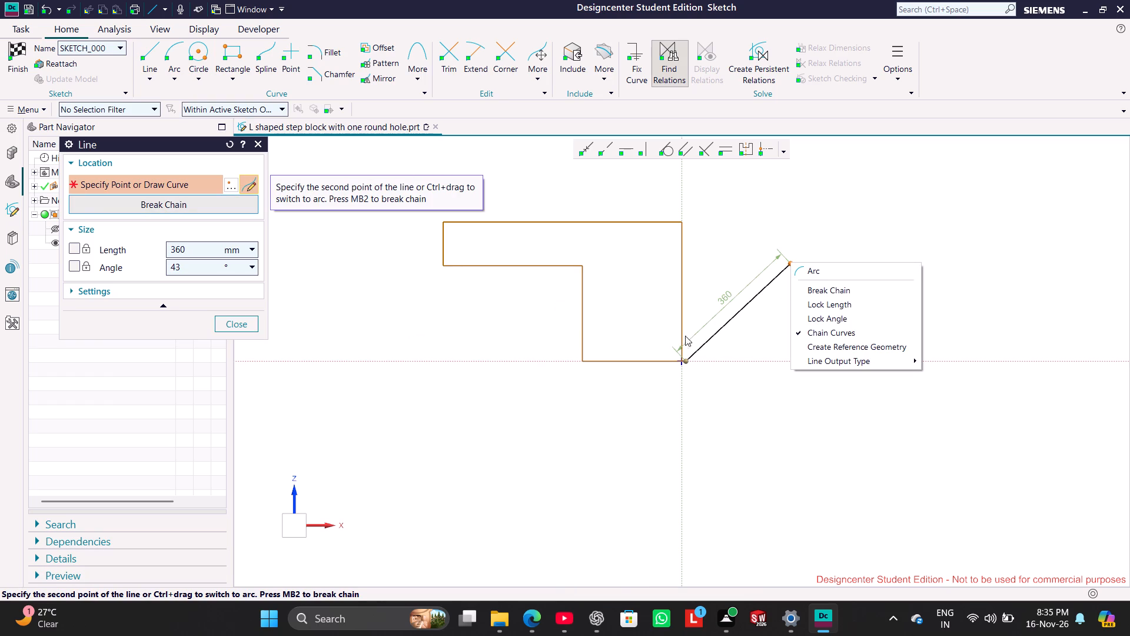
{"action": "left_click", "coordinate": [240, 329]}
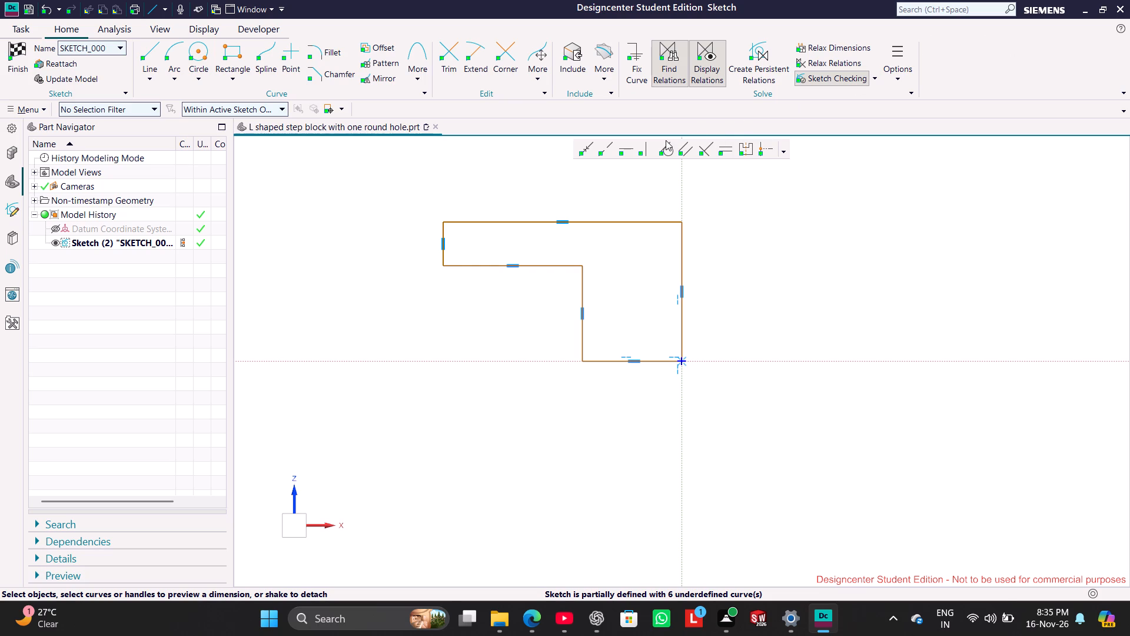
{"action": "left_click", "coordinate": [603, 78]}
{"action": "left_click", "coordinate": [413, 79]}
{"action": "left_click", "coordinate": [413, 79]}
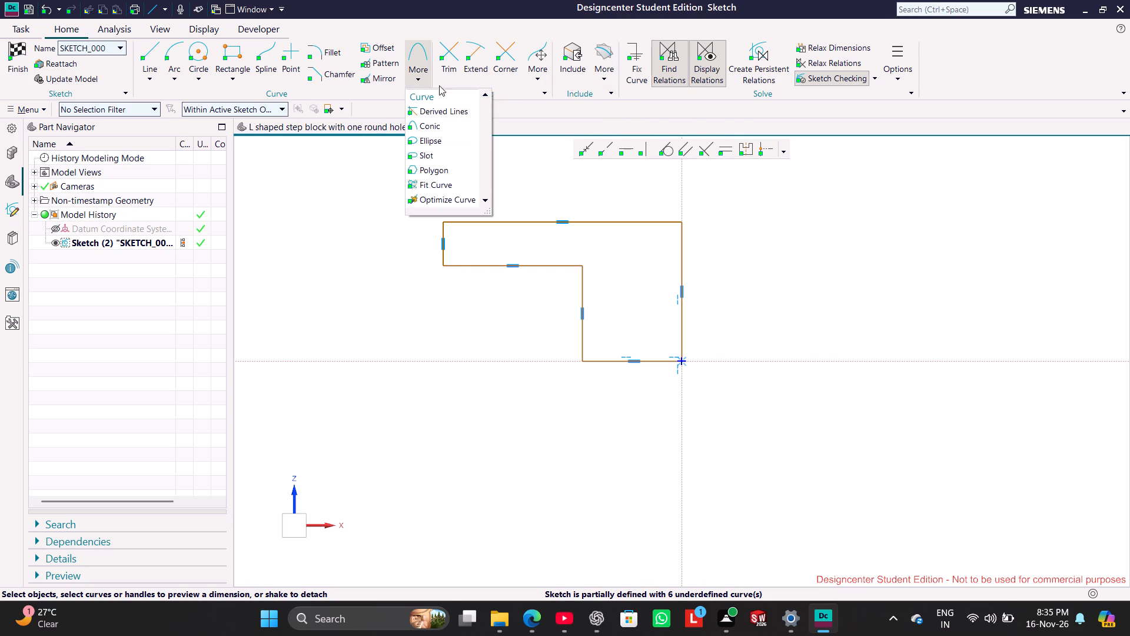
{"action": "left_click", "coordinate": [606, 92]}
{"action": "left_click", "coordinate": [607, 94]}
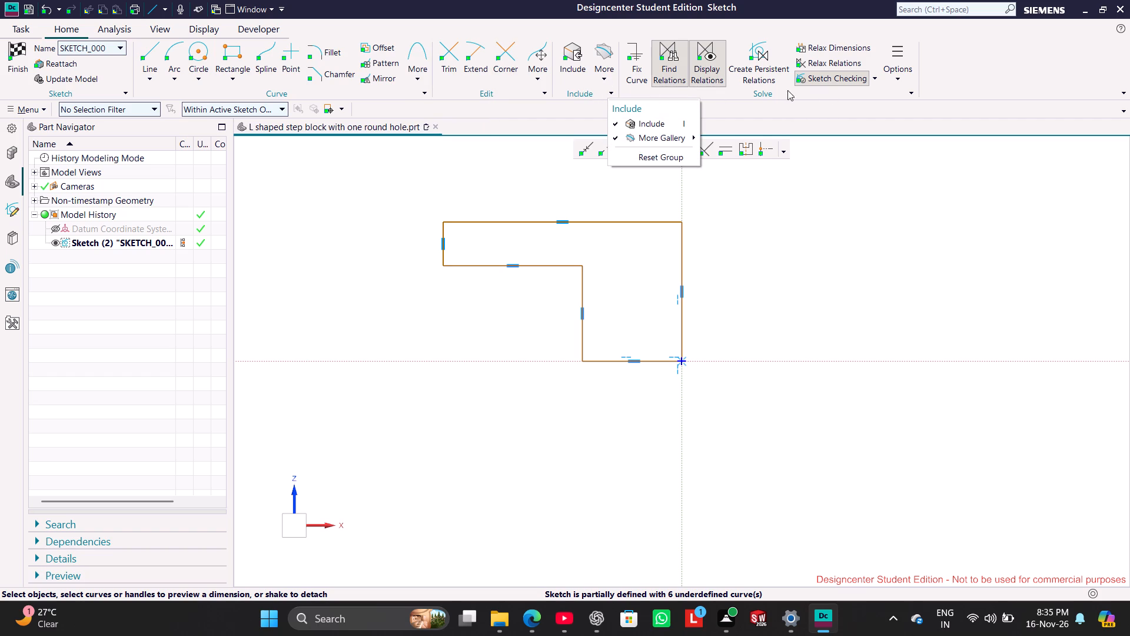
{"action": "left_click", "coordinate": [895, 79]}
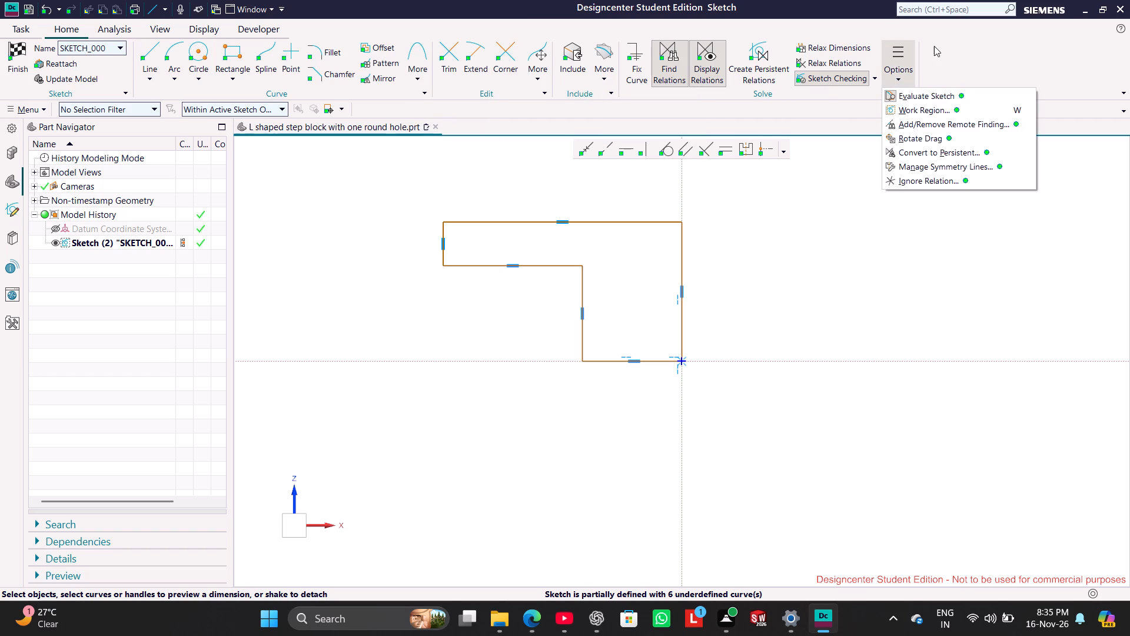
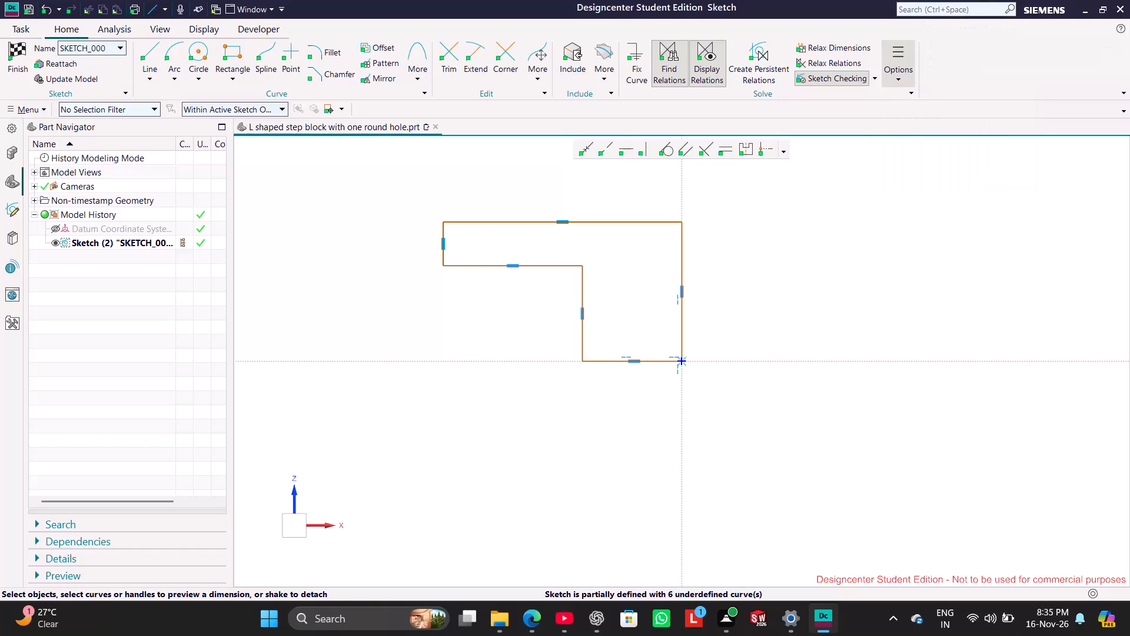
Add a Rapid Dimension to the profile's top edge and set it to 150 mm, scaling the entire sketch.
{"action": "key", "text": "d"}
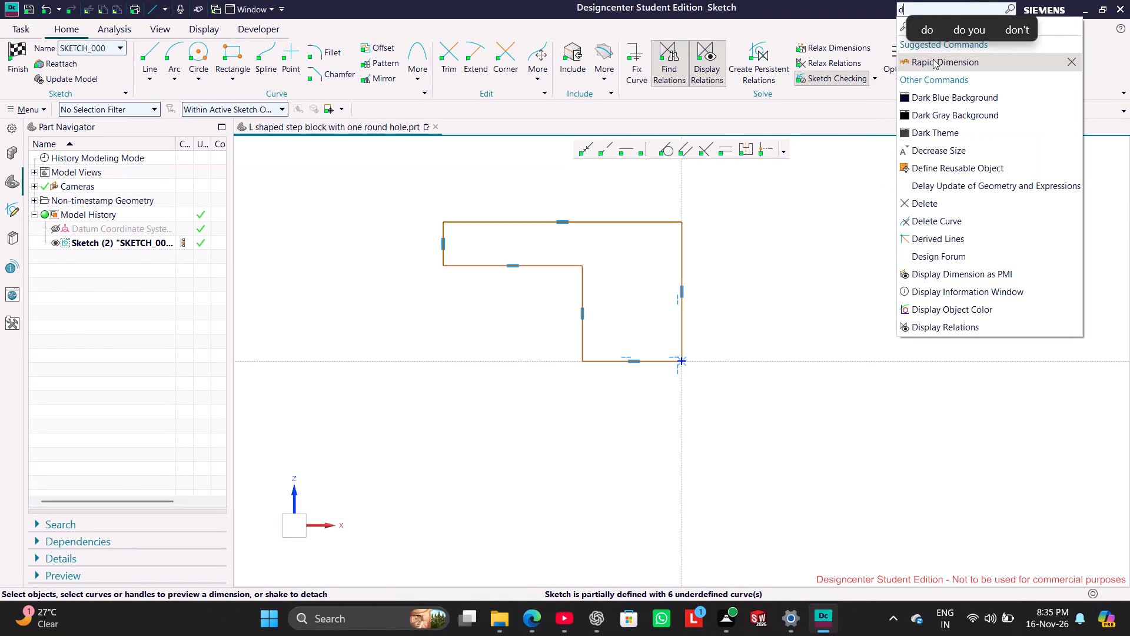
{"action": "left_click", "coordinate": [933, 59]}
{"action": "left_click", "coordinate": [661, 220]}
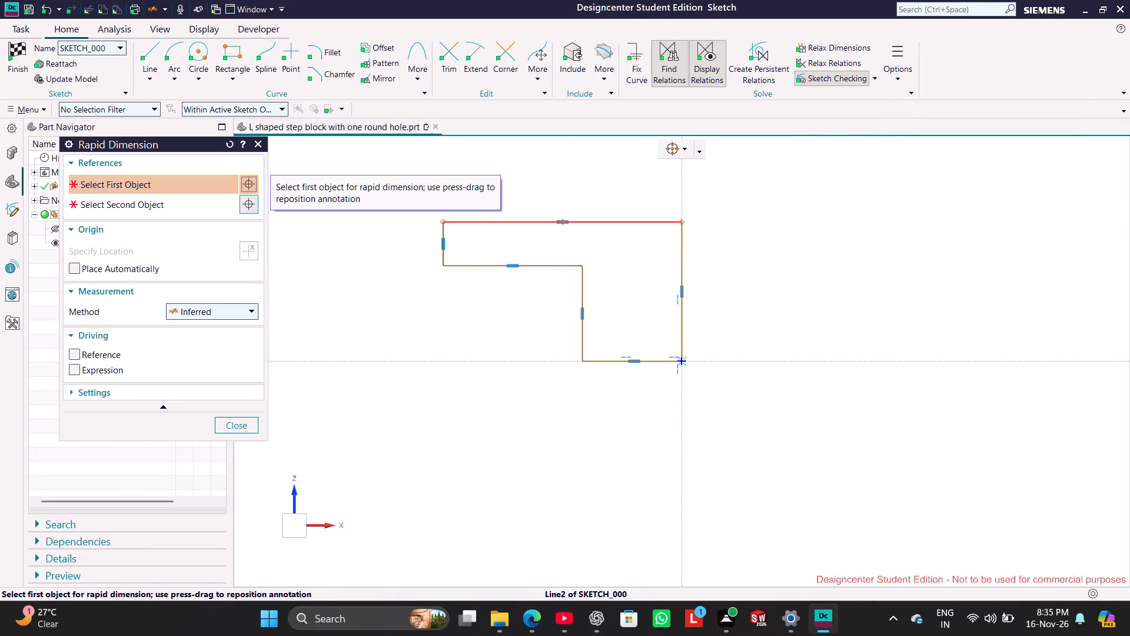
{"action": "left_click", "coordinate": [580, 197]}
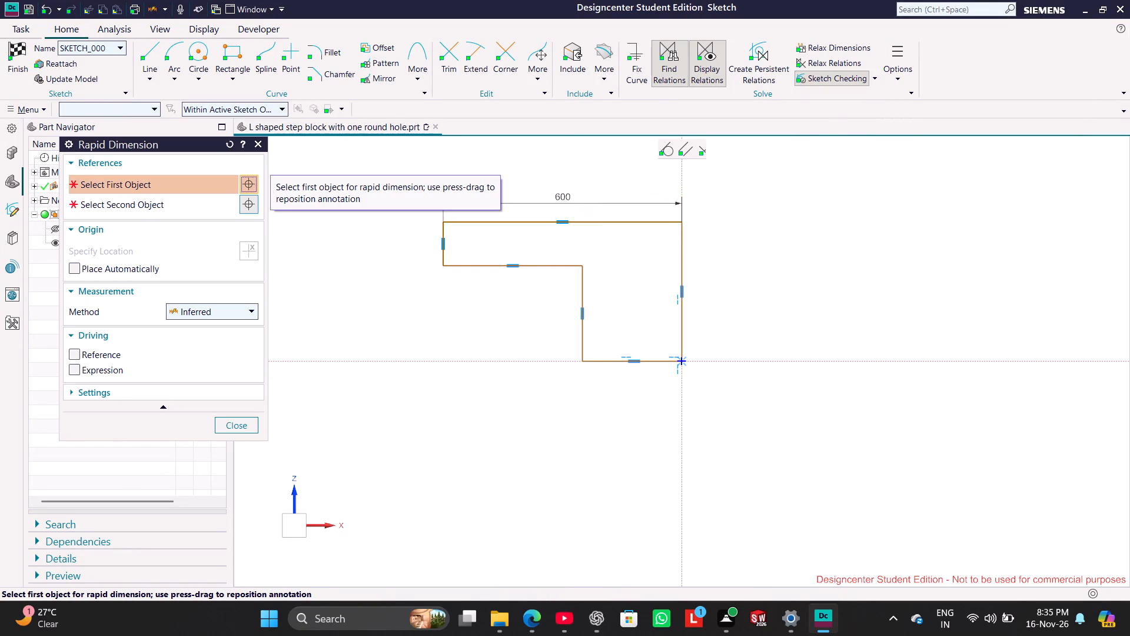
{"action": "left_click", "coordinate": [259, 145]}
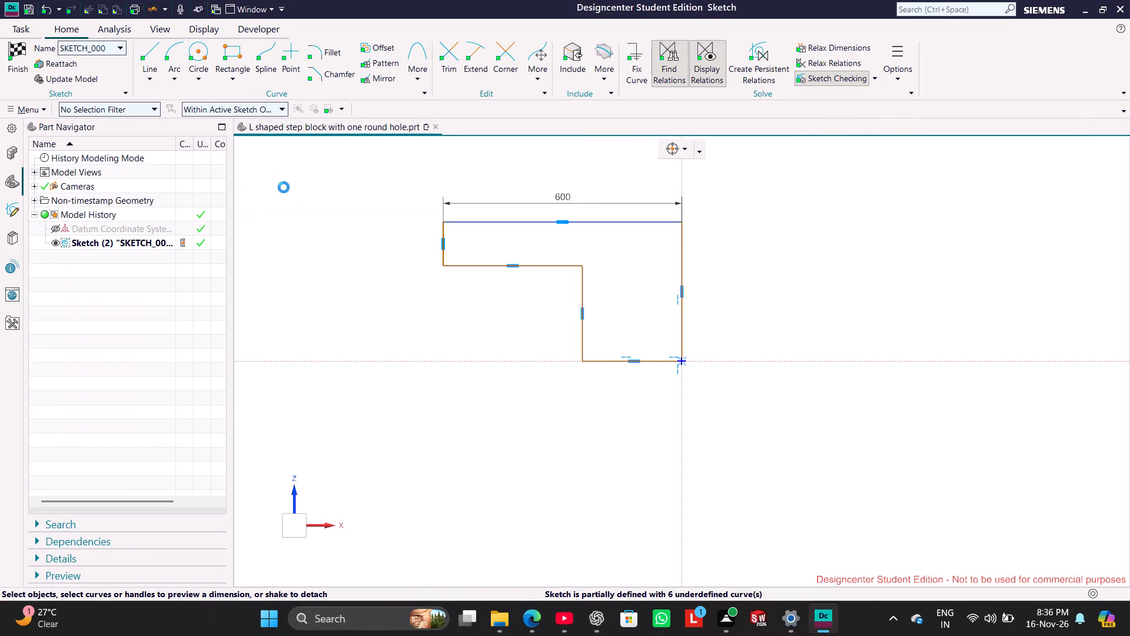
{"action": "double_click", "coordinate": [563, 196]}
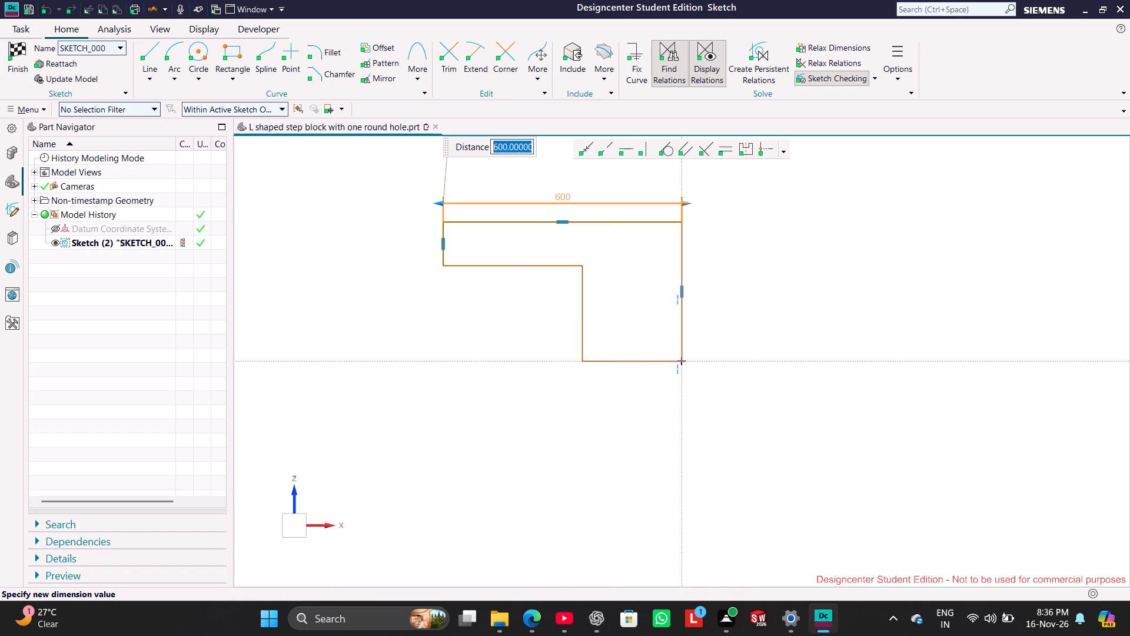
{"action": "type", "text": "150"}
{"action": "key", "text": "Return"}
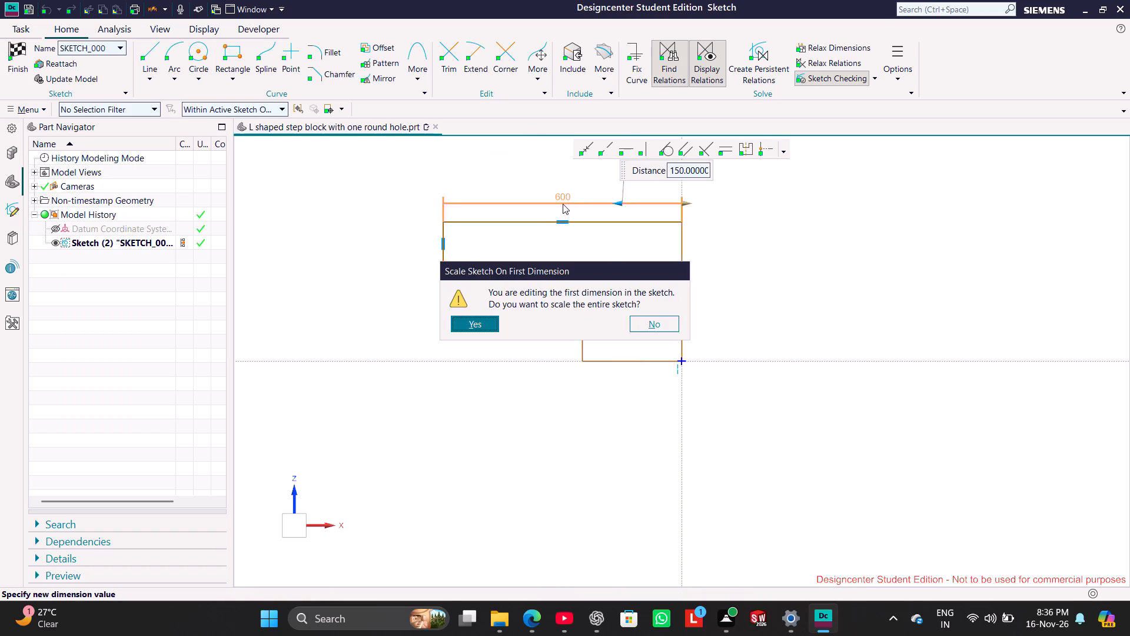
{"action": "left_click", "coordinate": [486, 327]}
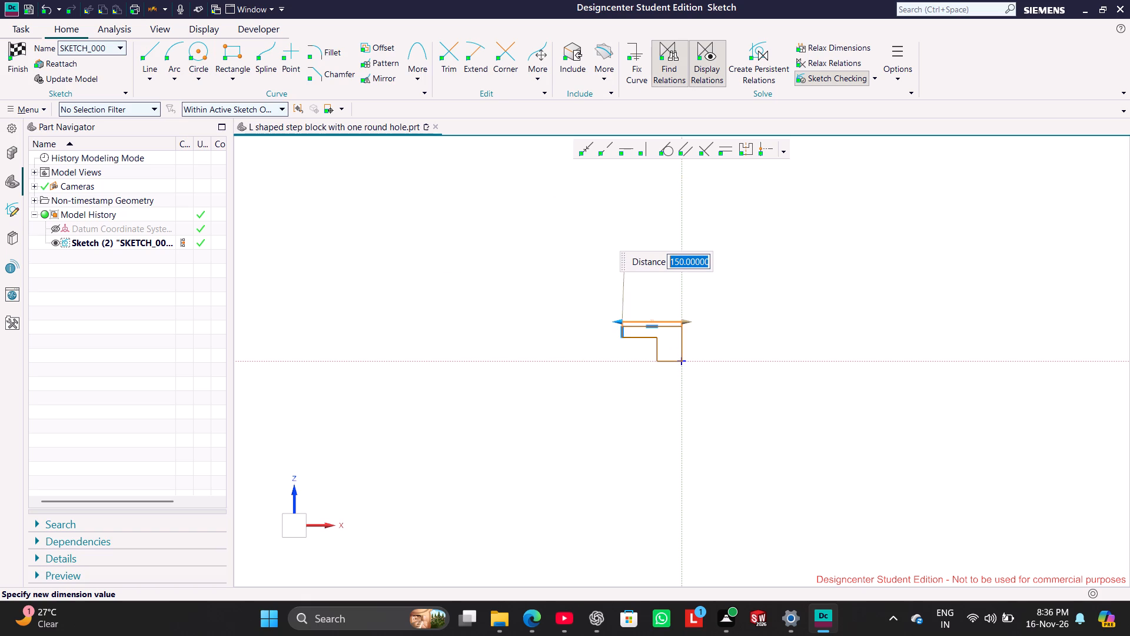
Dimension the short vertical edge at the L profile's free end and set its length to 25 mm.
{"action": "scroll", "coordinate": [724, 316], "scroll_direction": "down", "scroll_amount": 2}
{"action": "scroll", "coordinate": [712, 323], "scroll_direction": "up", "scroll_amount": 7}
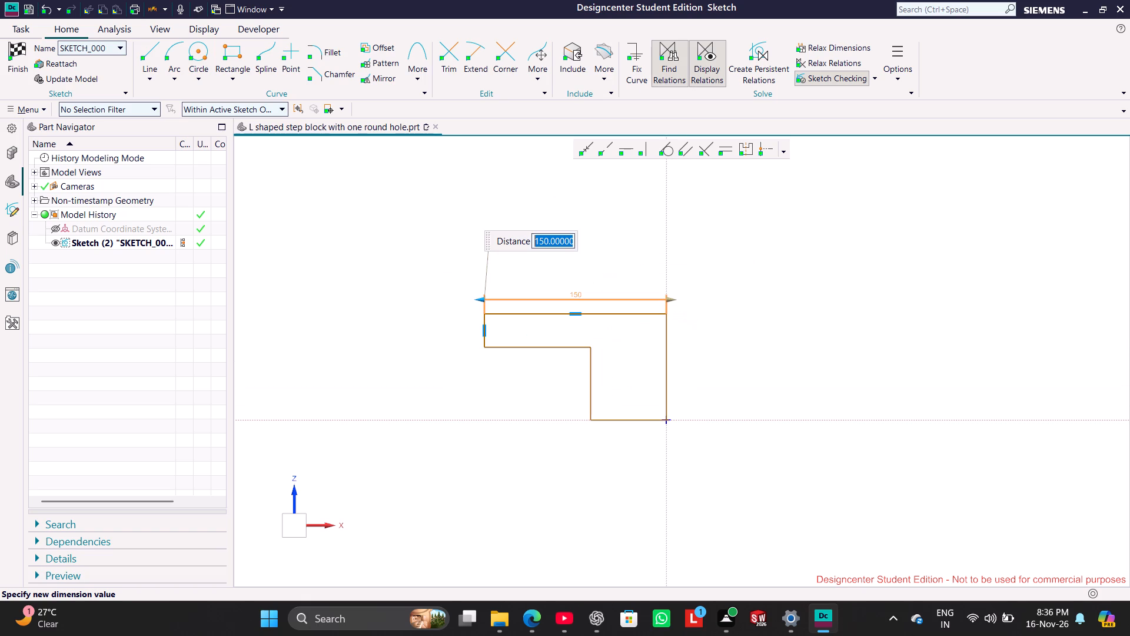
{"action": "left_click", "coordinate": [484, 337]}
{"action": "left_click", "coordinate": [426, 325]}
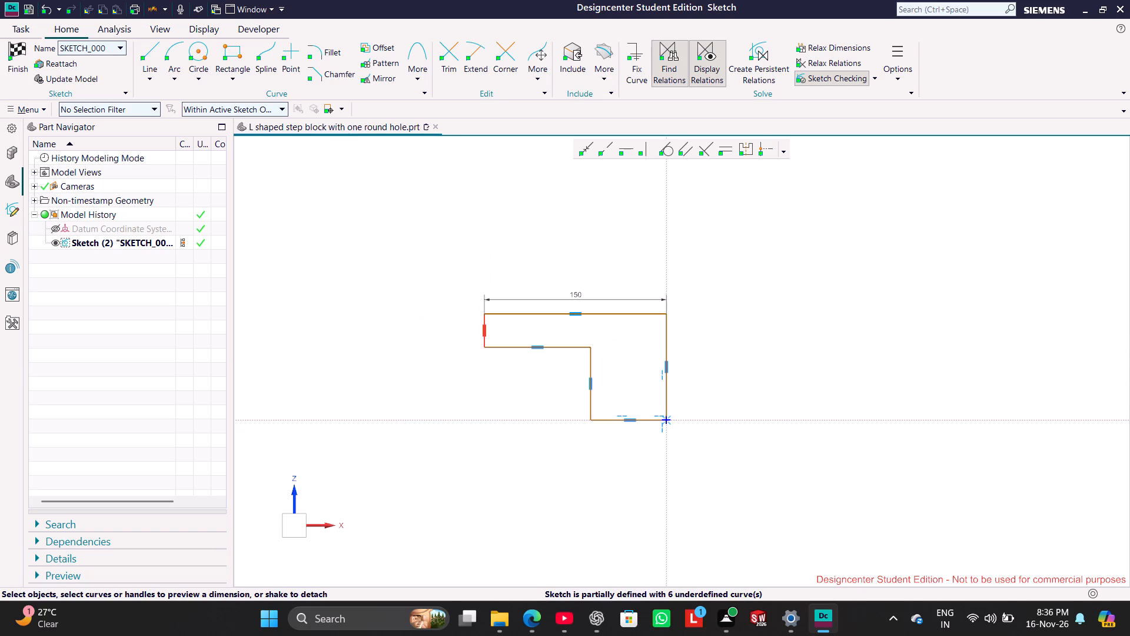
{"action": "left_click", "coordinate": [484, 341]}
{"action": "double_click", "coordinate": [466, 330]}
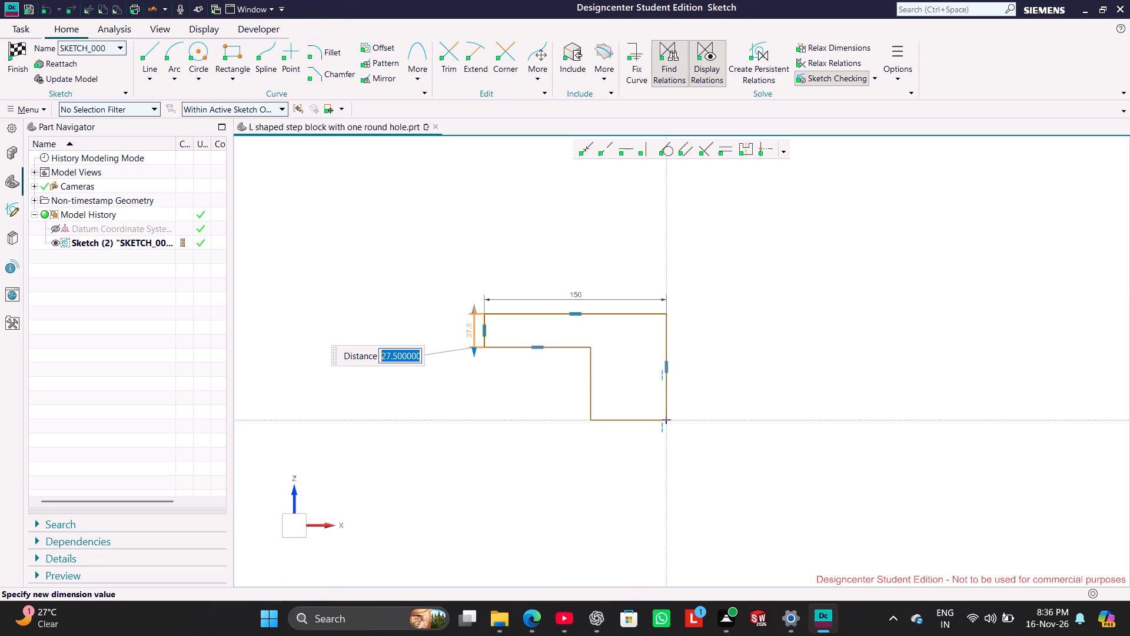
{"action": "type", "text": "25"}
{"action": "key", "text": "Return"}
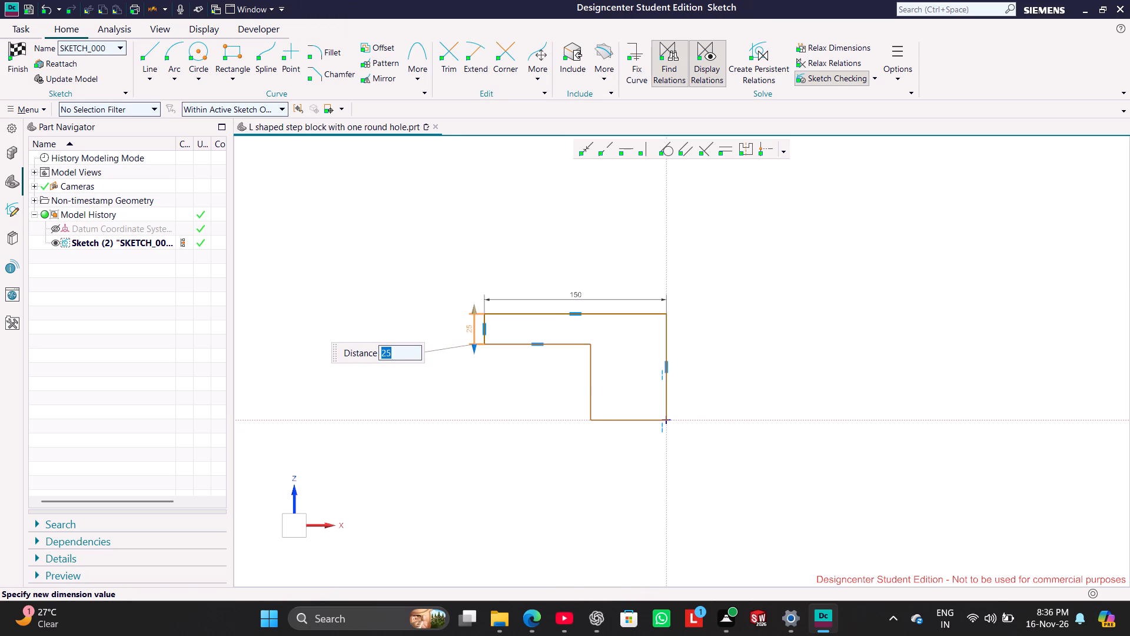
{"action": "left_click", "coordinate": [498, 376]}
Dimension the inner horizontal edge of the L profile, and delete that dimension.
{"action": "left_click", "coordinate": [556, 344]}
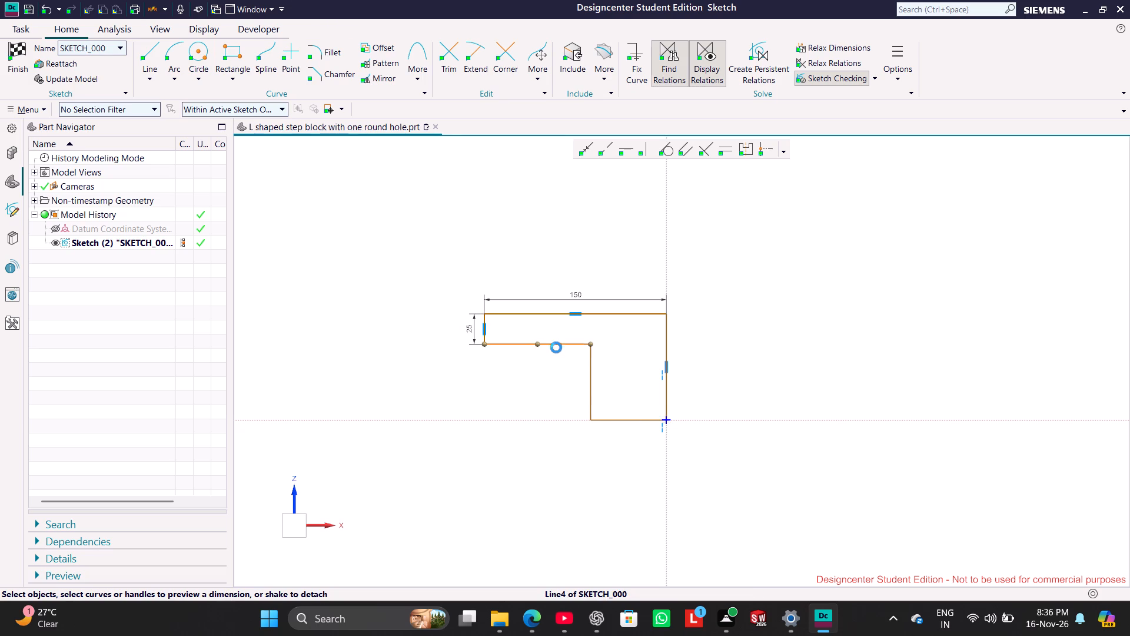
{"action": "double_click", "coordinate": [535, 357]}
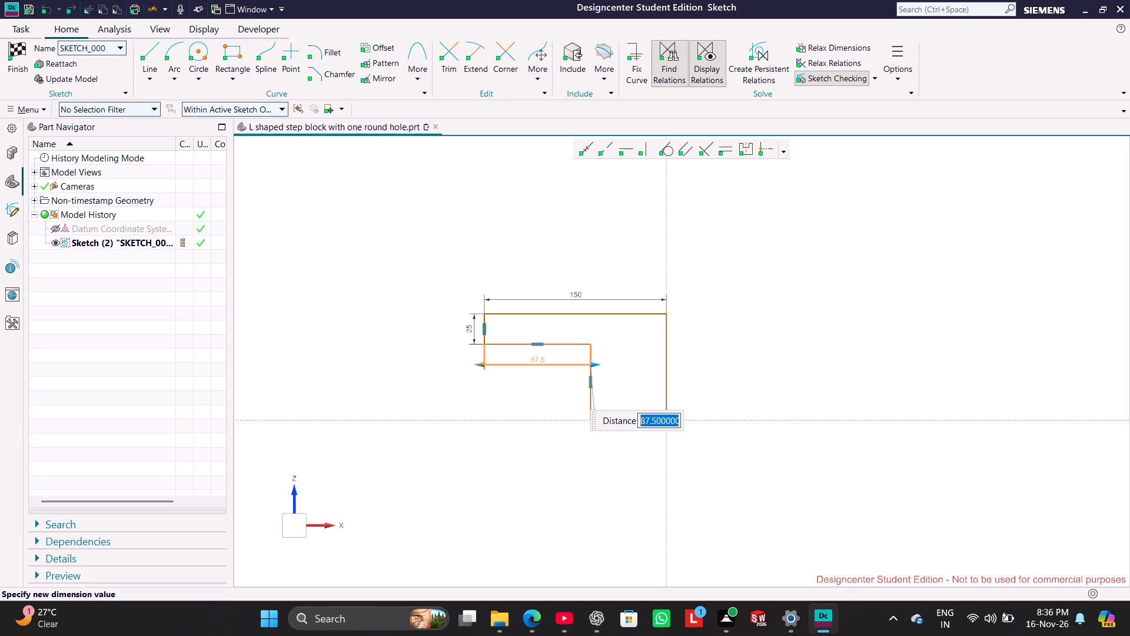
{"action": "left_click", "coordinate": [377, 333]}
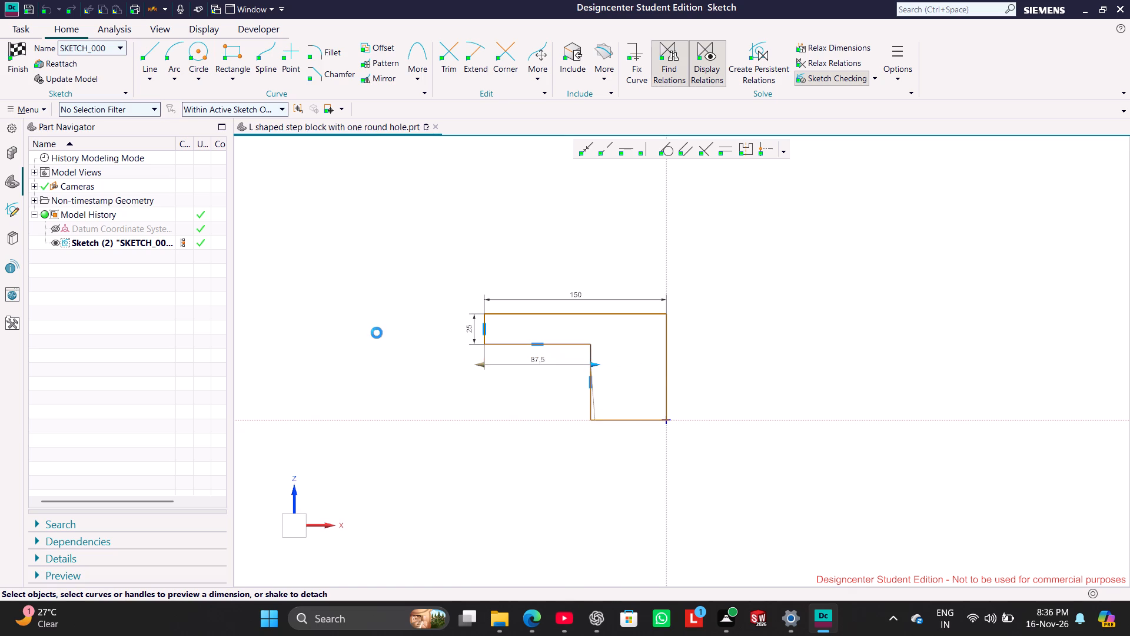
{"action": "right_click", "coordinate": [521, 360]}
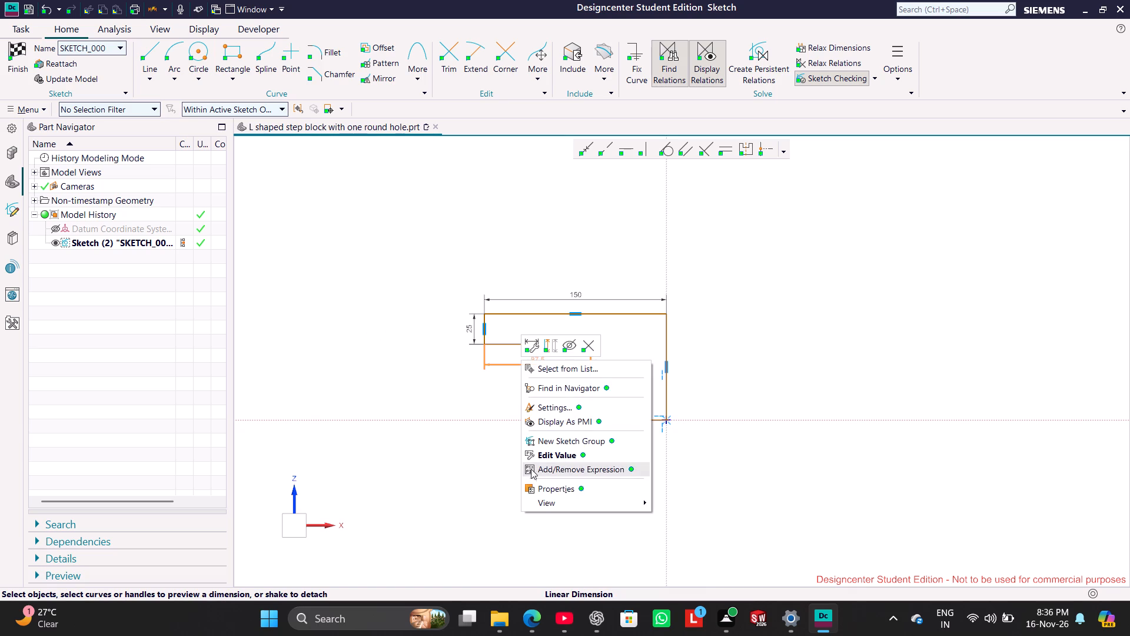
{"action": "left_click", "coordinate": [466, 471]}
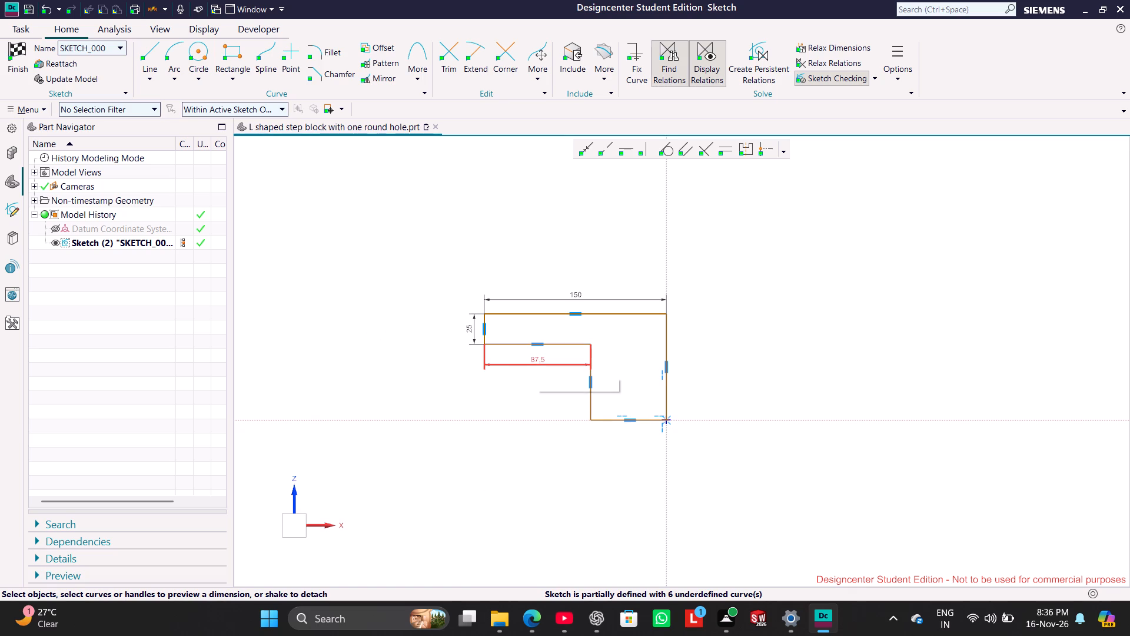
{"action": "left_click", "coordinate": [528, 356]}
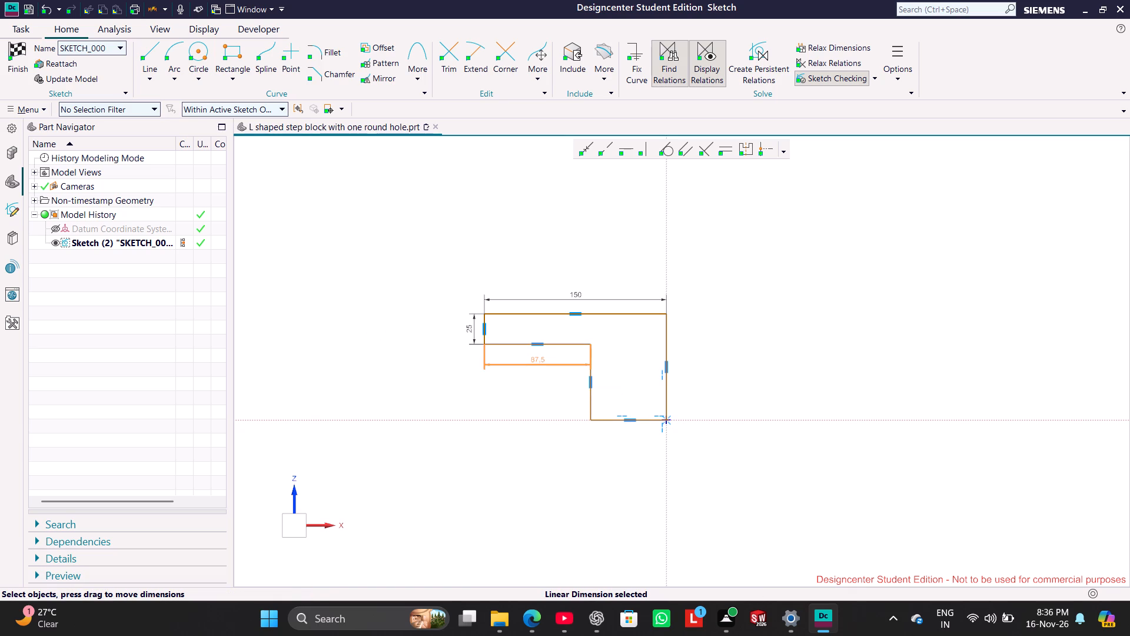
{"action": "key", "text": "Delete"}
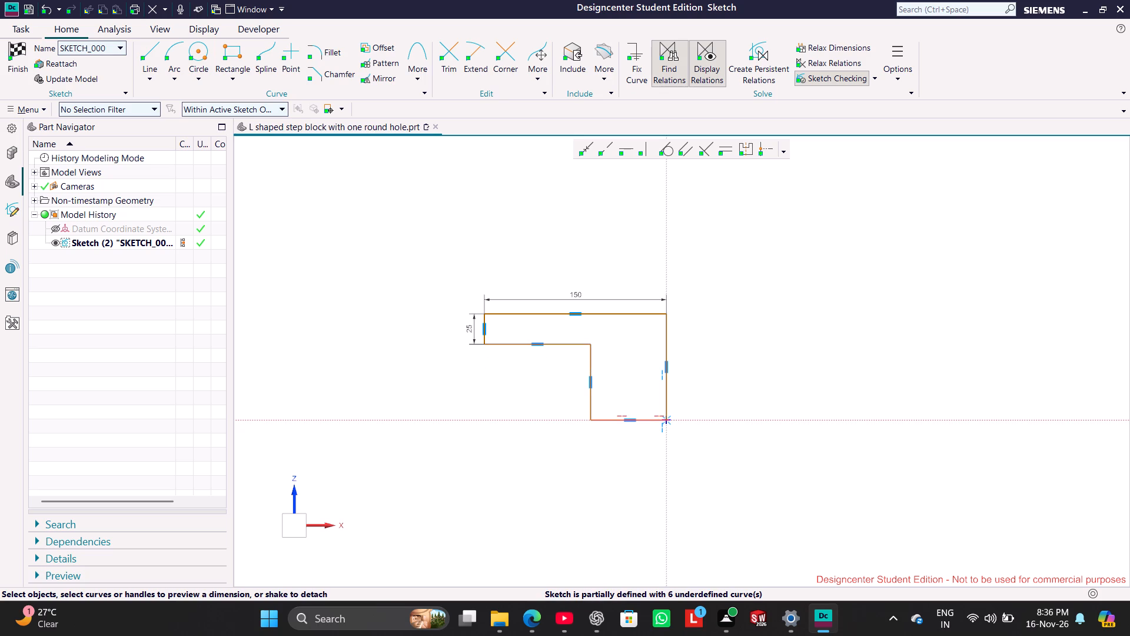
Dimension the bottom horizontal edge of the L profile and set its length to 65 mm.
{"action": "left_click", "coordinate": [609, 419]}
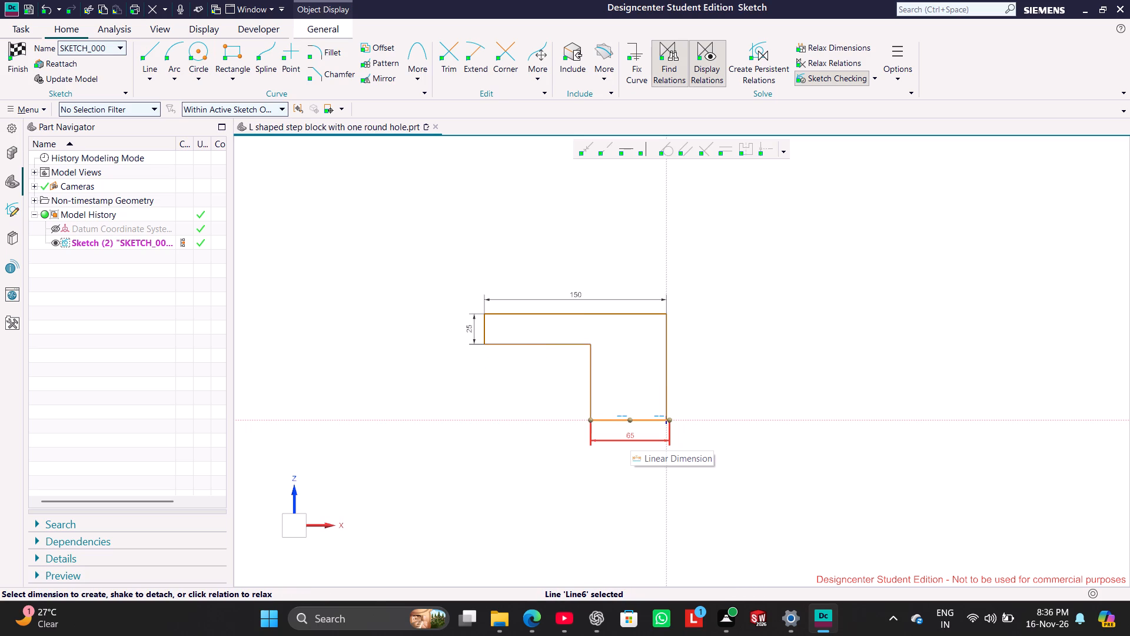
{"action": "left_click", "coordinate": [576, 484]}
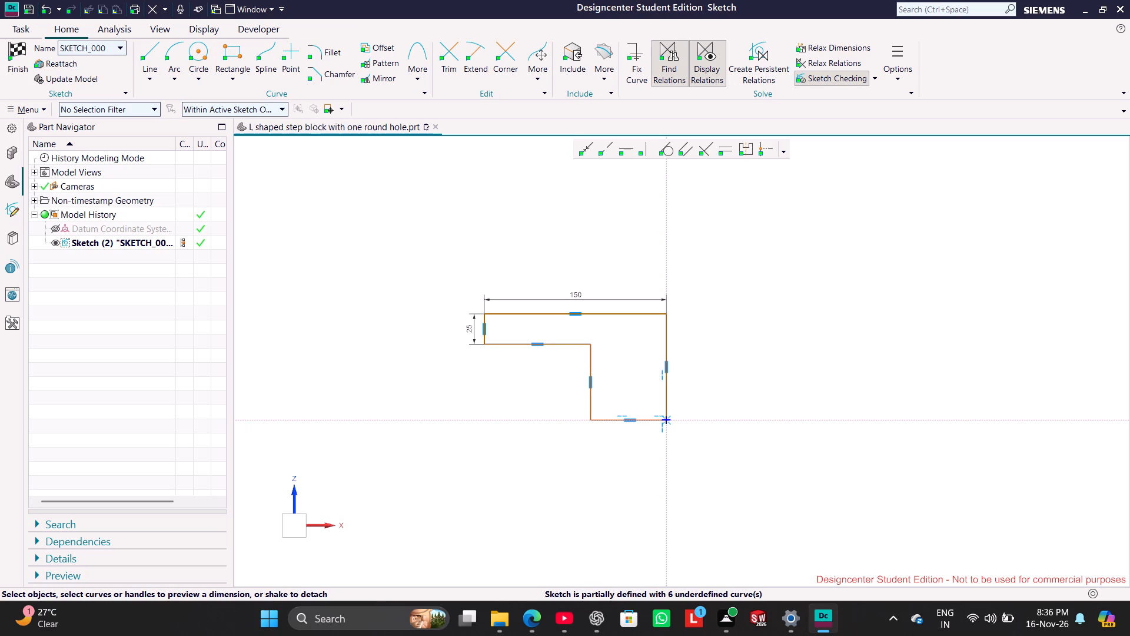
{"action": "left_click", "coordinate": [634, 417]}
{"action": "left_click", "coordinate": [646, 420]}
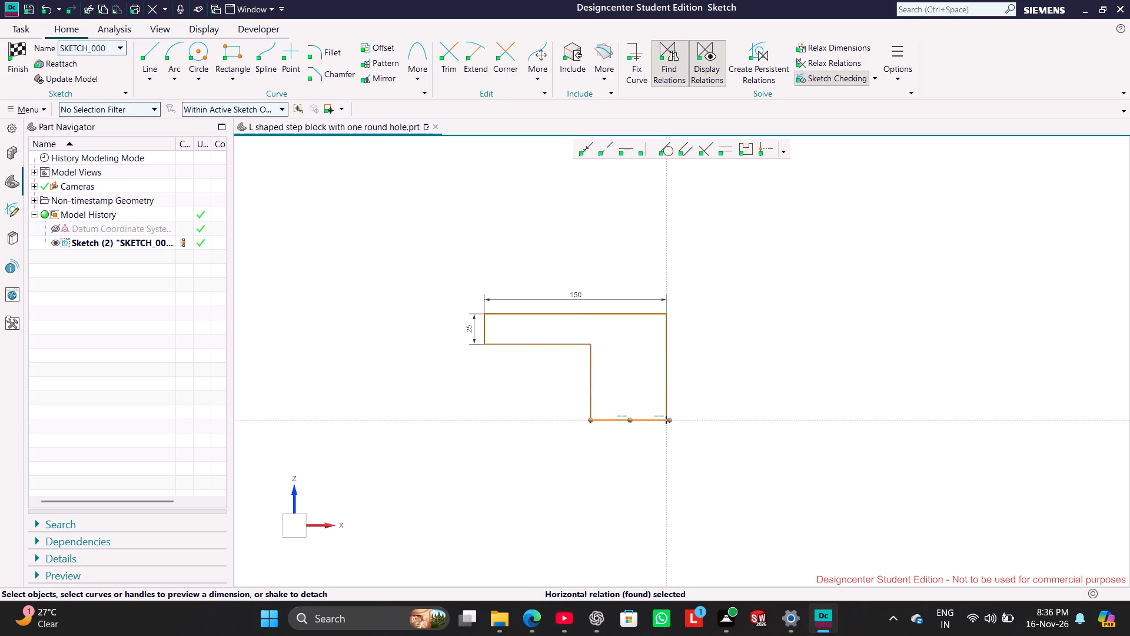
{"action": "left_click", "coordinate": [643, 422]}
{"action": "left_click", "coordinate": [640, 443]}
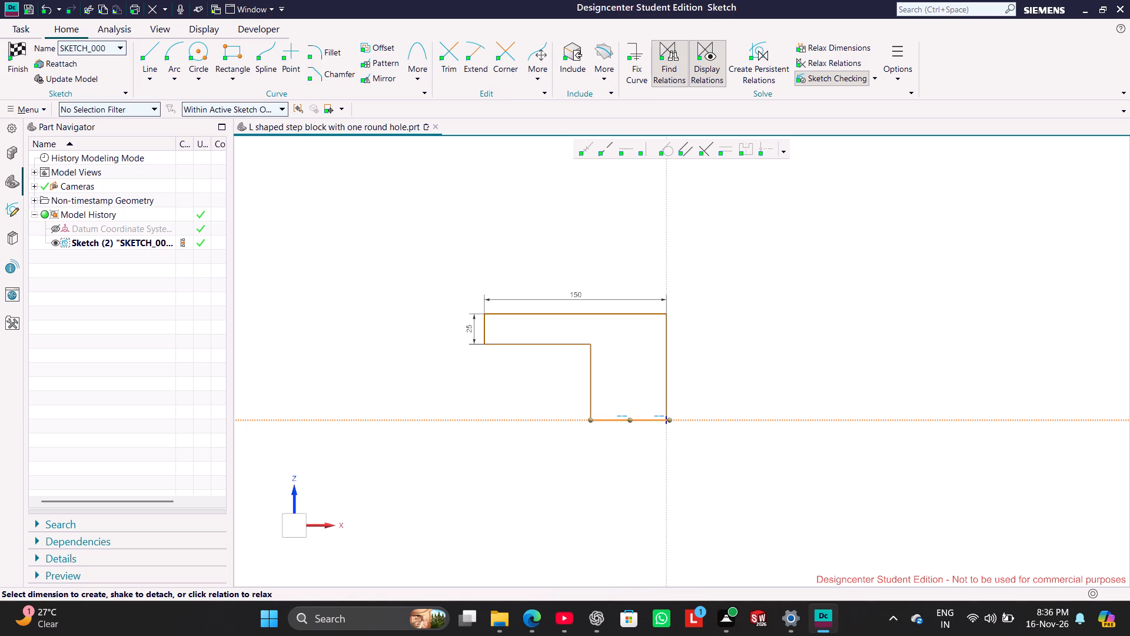
{"action": "left_click", "coordinate": [609, 420]}
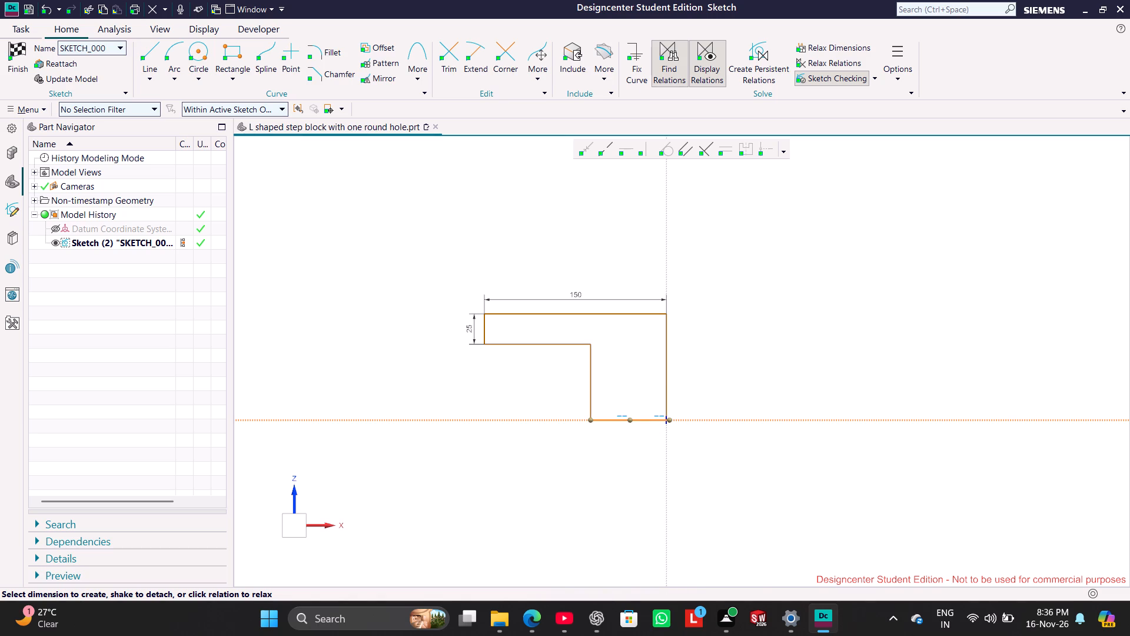
{"action": "left_click_drag", "start_coordinate": [613, 419], "coordinate": [617, 443]}
{"action": "left_click", "coordinate": [596, 447]}
{"action": "left_click", "coordinate": [608, 419]}
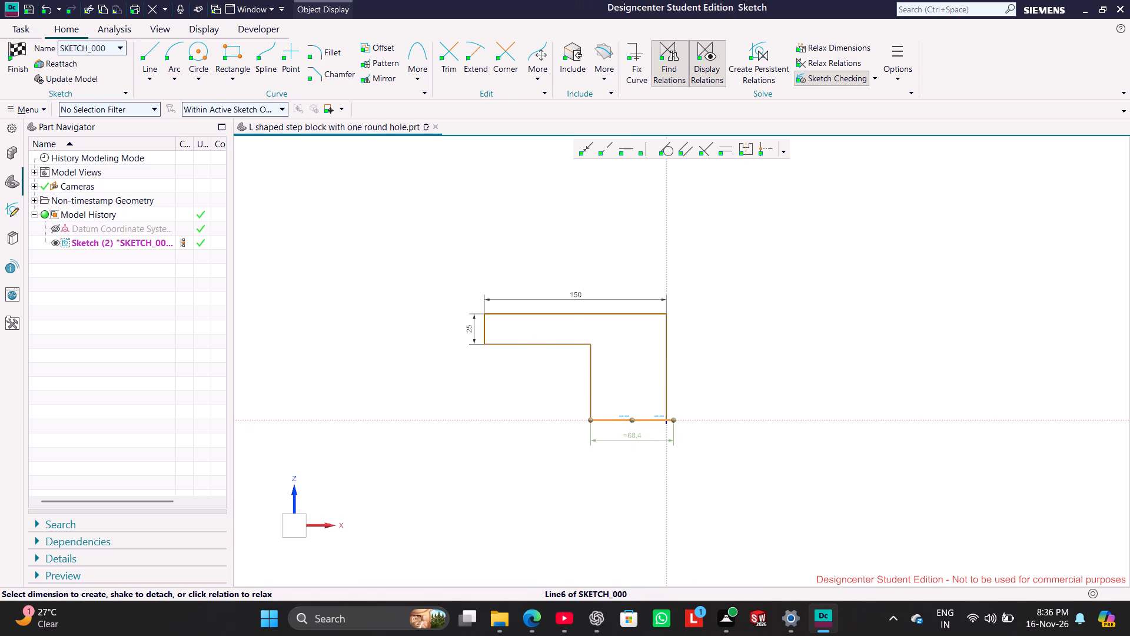
{"action": "double_click", "coordinate": [634, 436]}
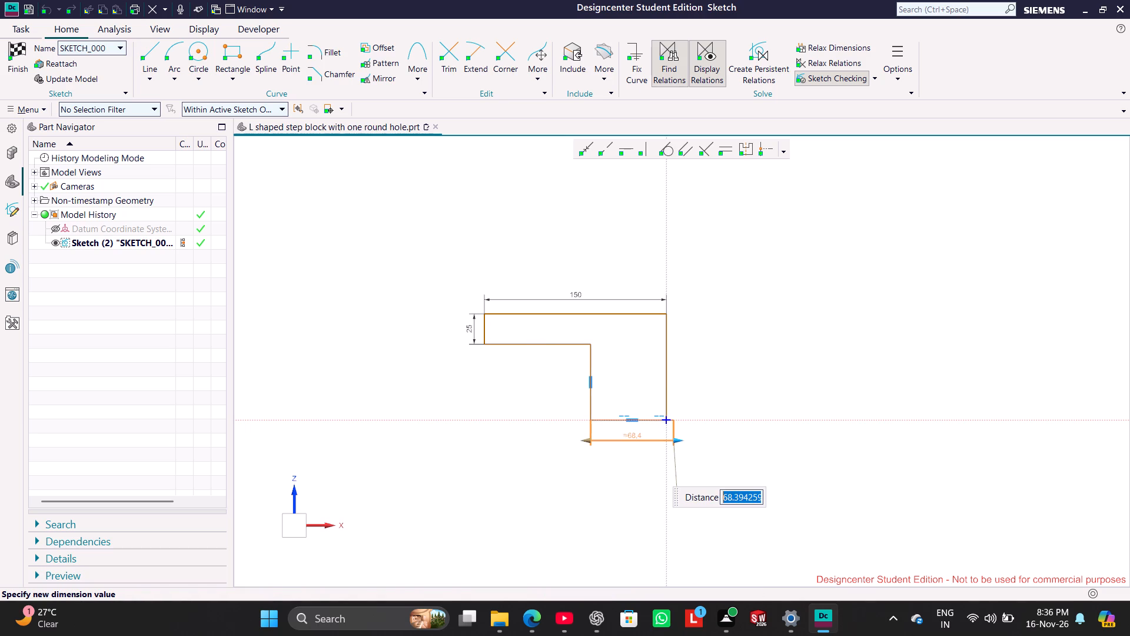
{"action": "type", "text": "65"}
{"action": "key", "text": "Return"}
{"action": "left_click", "coordinate": [752, 374]}
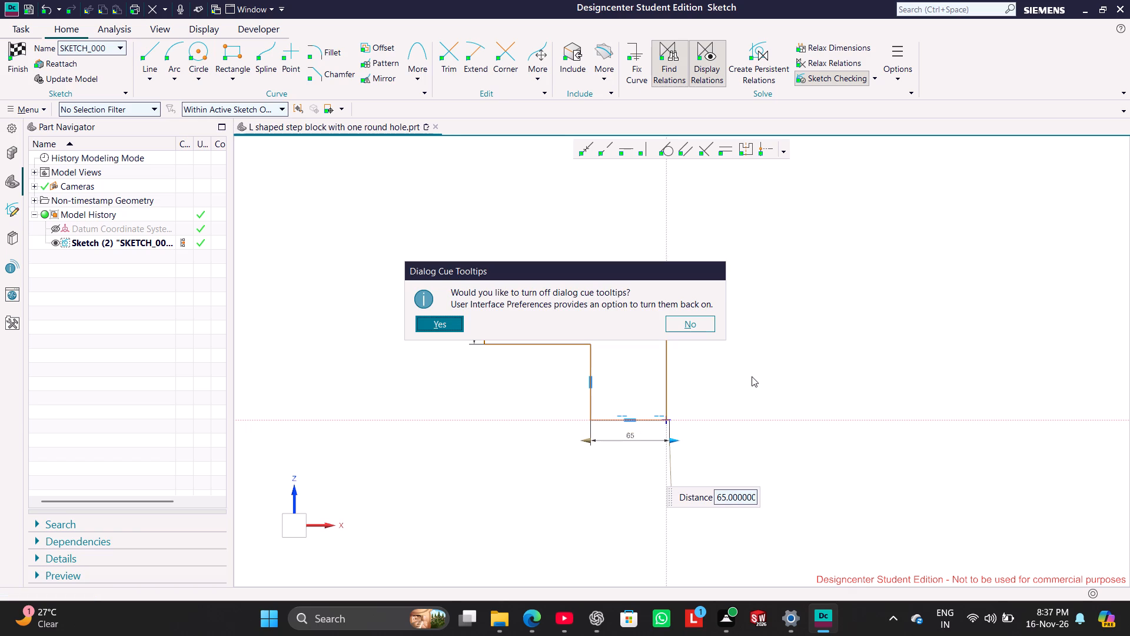
Turn off the dialog cue tooltips.
{"action": "left_click", "coordinate": [443, 325]}
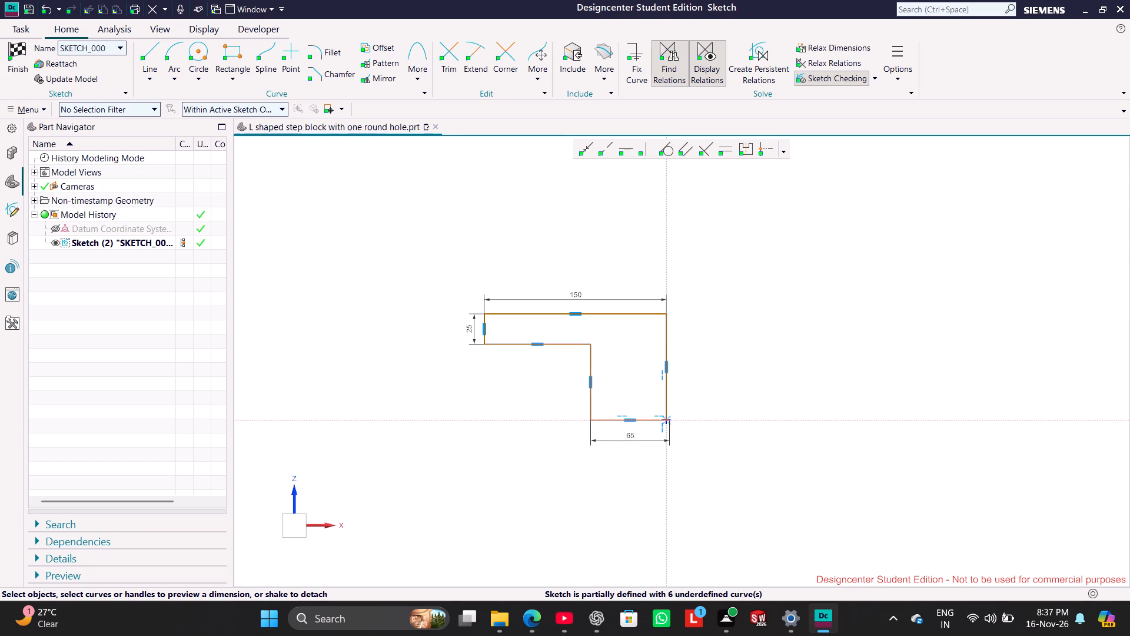
{"action": "left_click", "coordinate": [748, 329]}
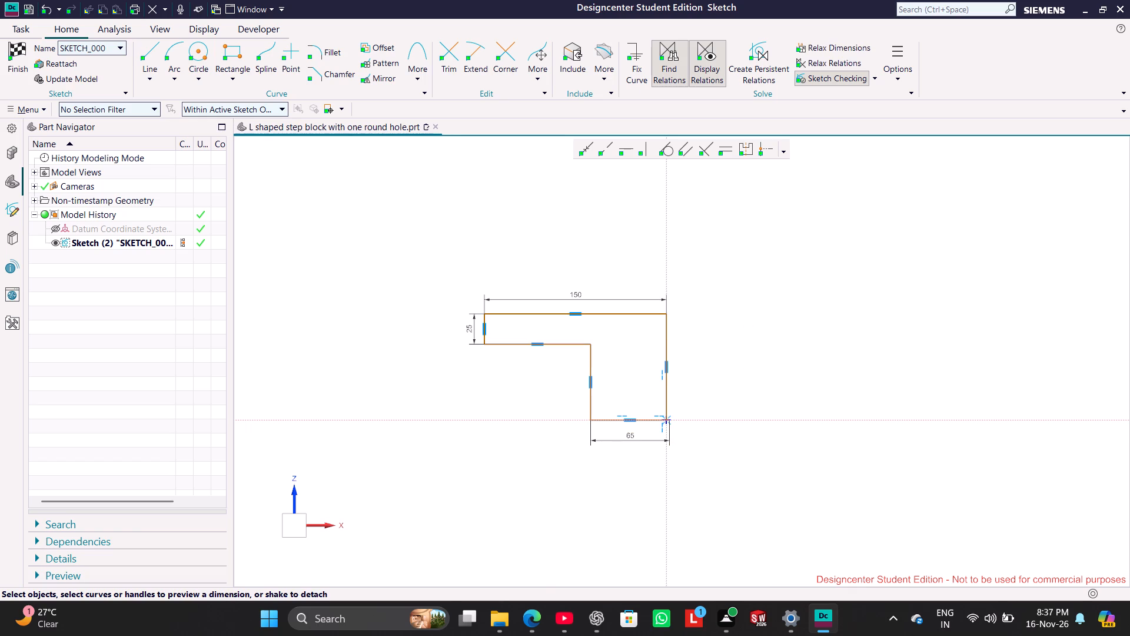
Set the length of the long outer vertical edge to 75 mm and place its dimension outside the profile.
{"action": "left_click", "coordinate": [664, 329]}
{"action": "double_click", "coordinate": [648, 369]}
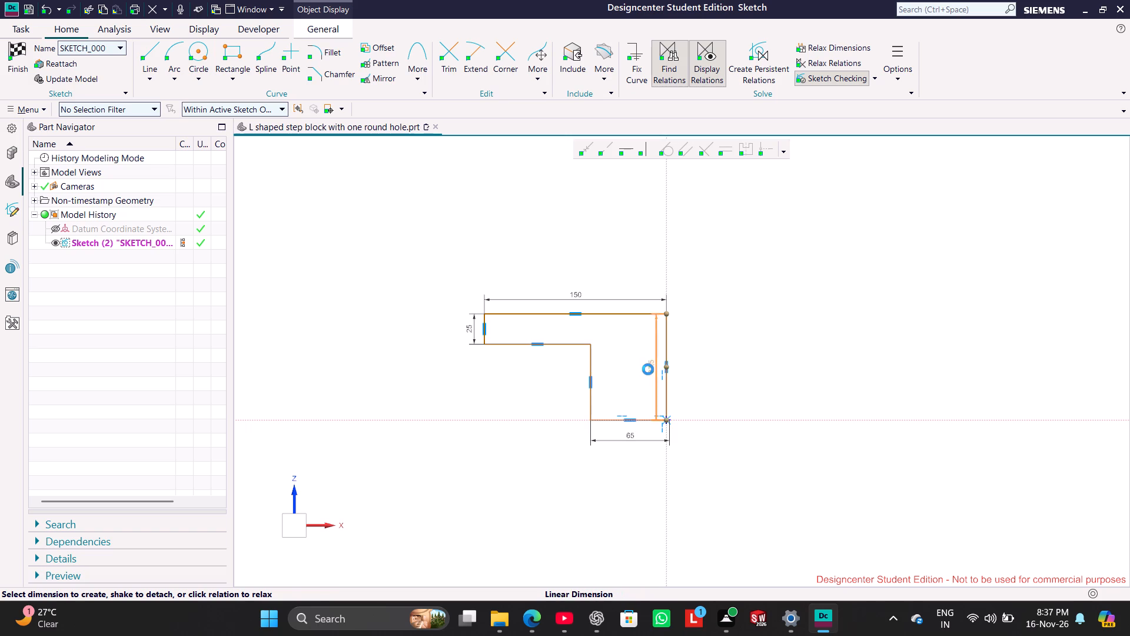
{"action": "type", "text": "75"}
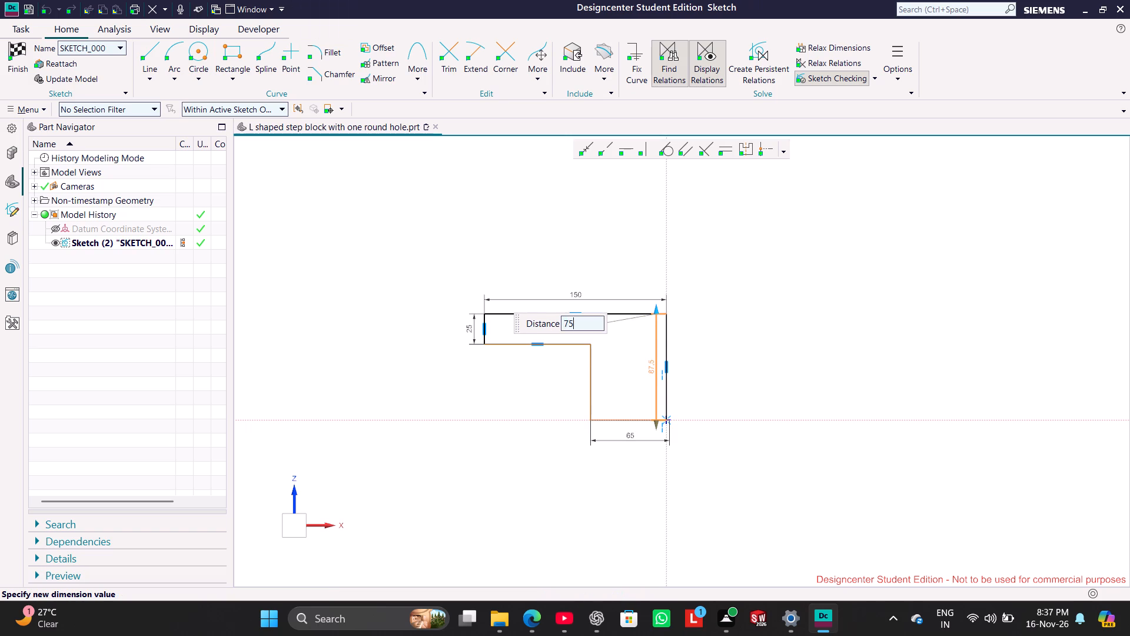
{"action": "key", "text": "Return"}
{"action": "left_click", "coordinate": [773, 353]}
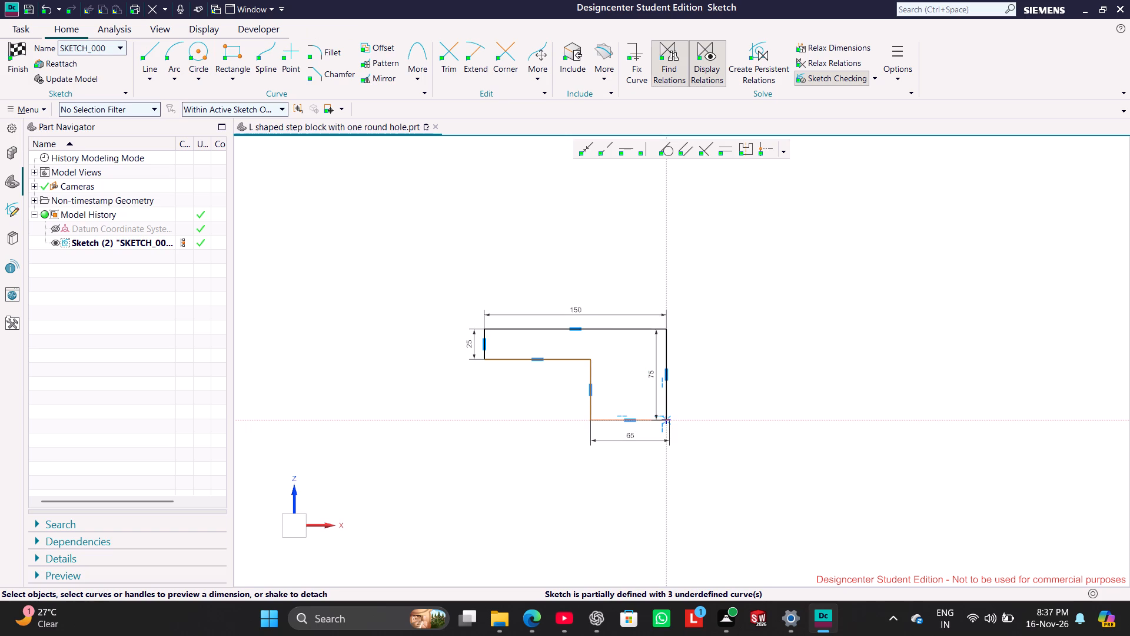
{"action": "left_click_drag", "start_coordinate": [652, 373], "coordinate": [683, 377]}
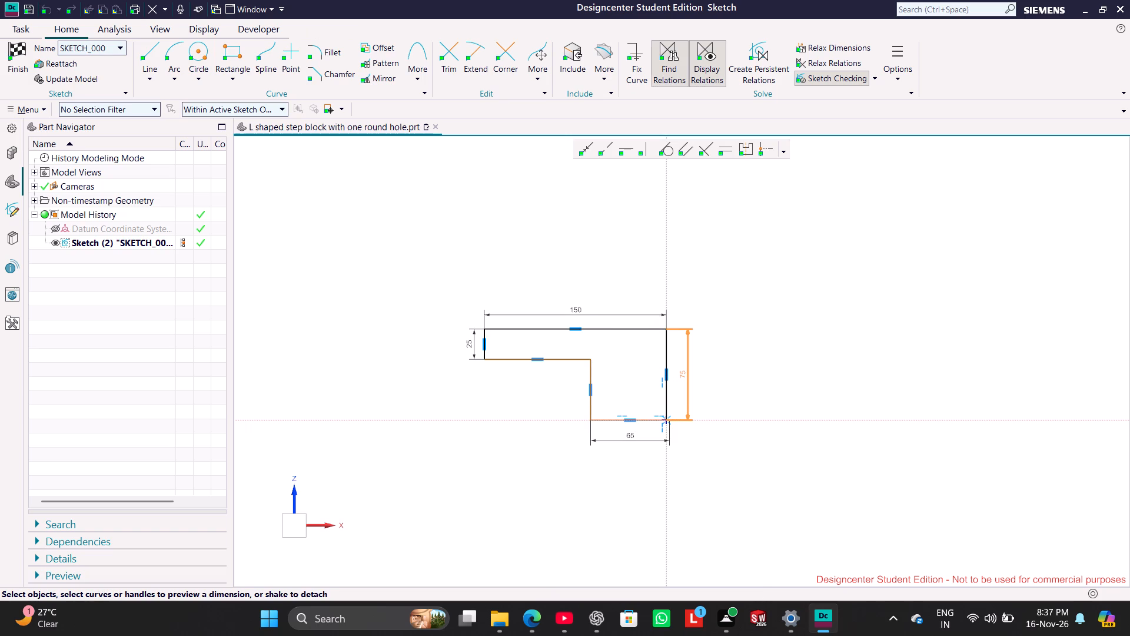
{"action": "left_click", "coordinate": [733, 468]}
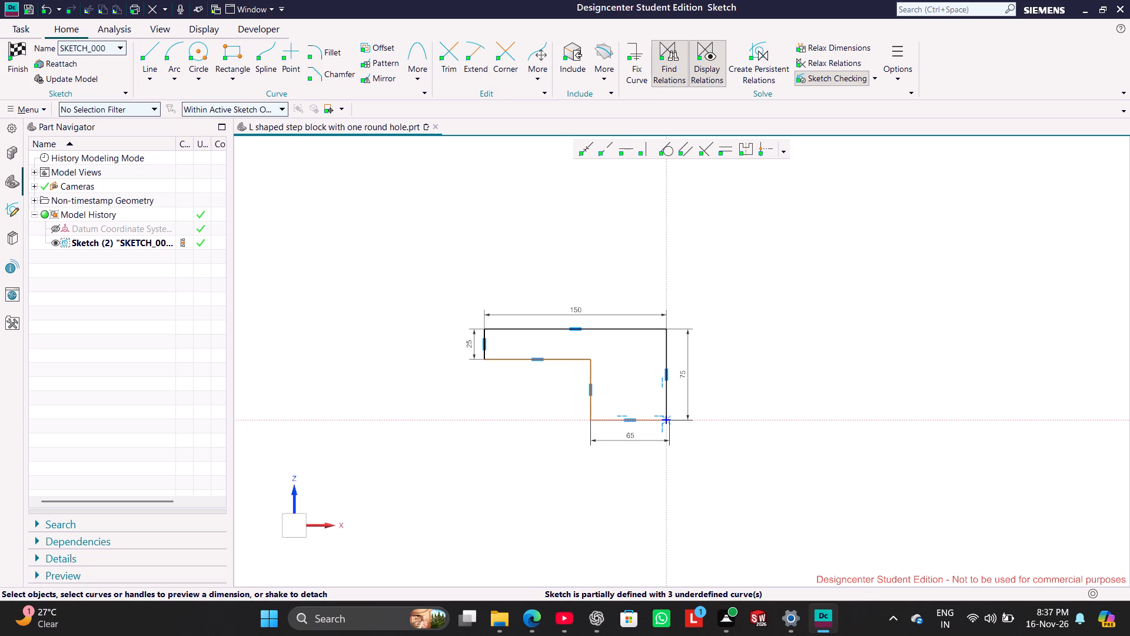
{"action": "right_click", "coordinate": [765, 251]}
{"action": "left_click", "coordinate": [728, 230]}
Pull the bottom edge clear, make its inner-side free endpoint coincident with the outer vertical edge's lower endpoint at the origin, and finish the sketch.
{"action": "left_click", "coordinate": [653, 422]}
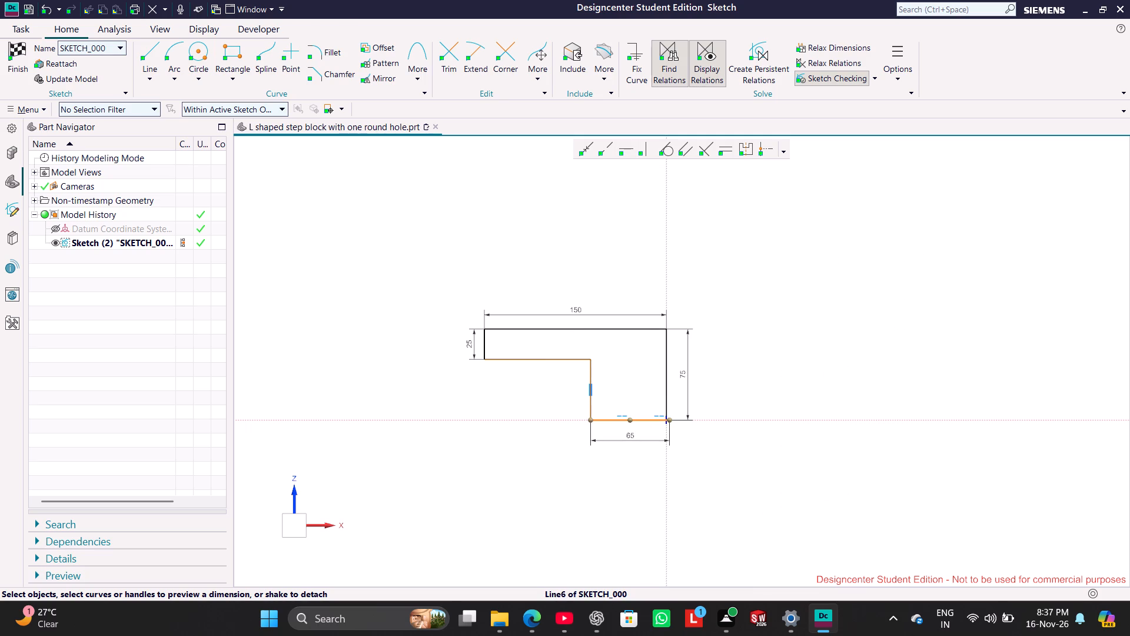
{"action": "left_click", "coordinate": [626, 148]}
{"action": "left_click", "coordinate": [747, 273]}
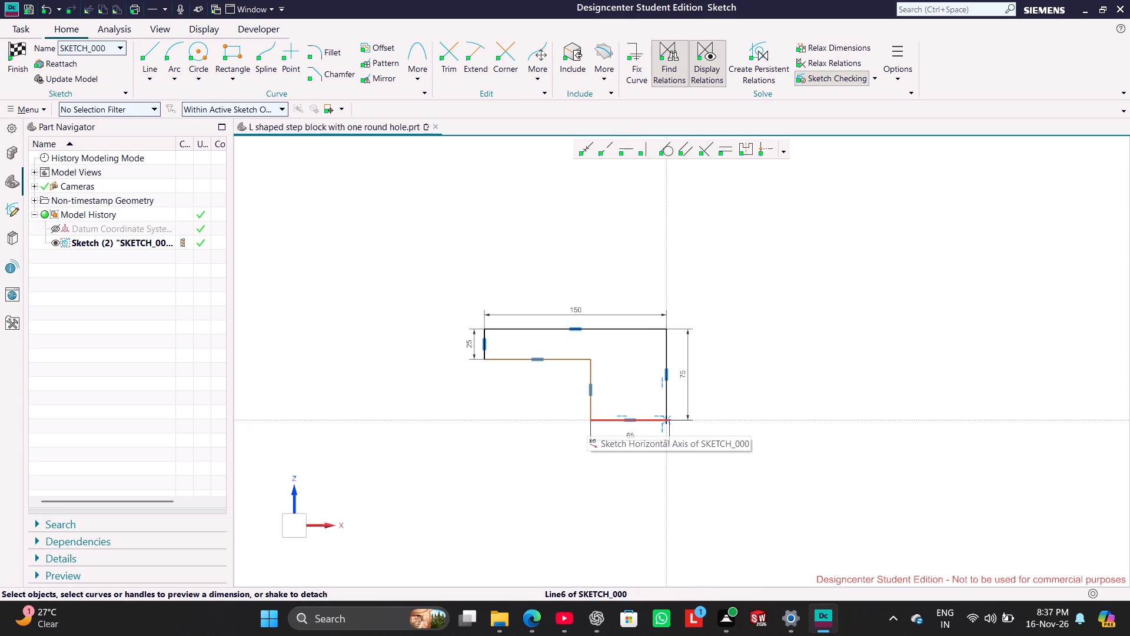
{"action": "left_click_drag", "start_coordinate": [592, 420], "coordinate": [569, 483]}
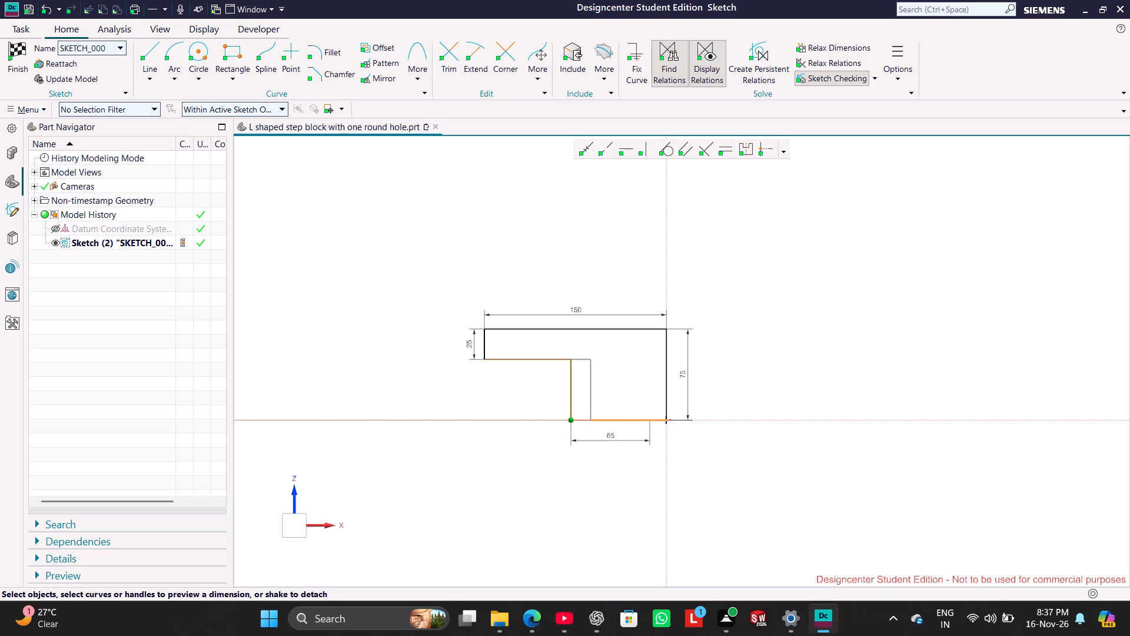
{"action": "left_click_drag", "start_coordinate": [569, 483], "coordinate": [524, 488]}
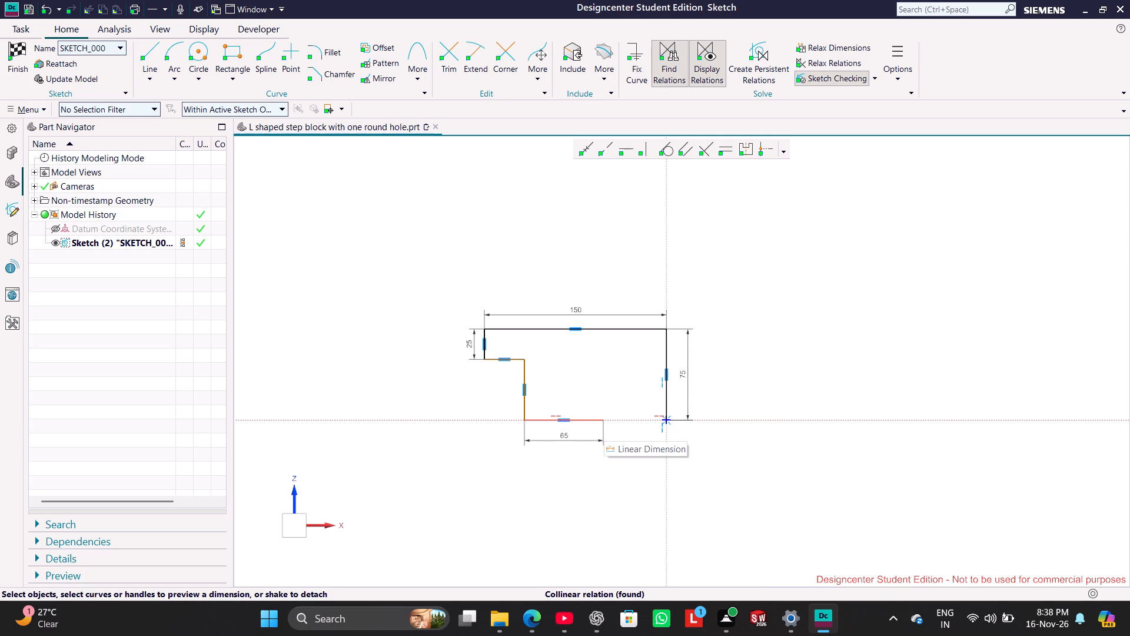
{"action": "left_click", "coordinate": [585, 148]}
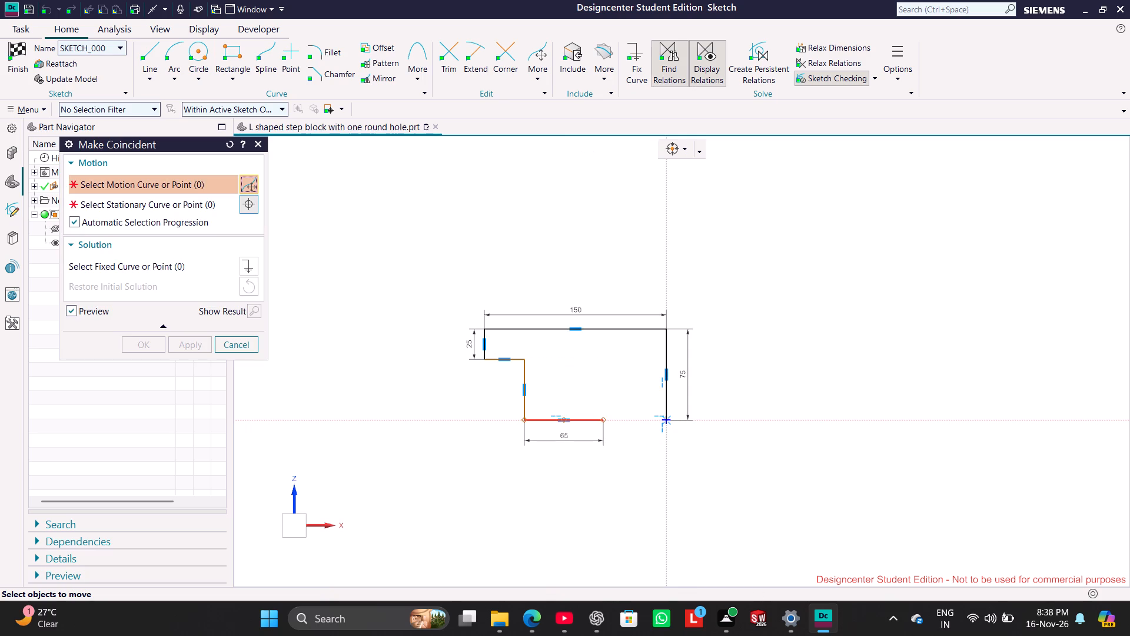
{"action": "left_click", "coordinate": [604, 420]}
{"action": "left_click", "coordinate": [667, 420]}
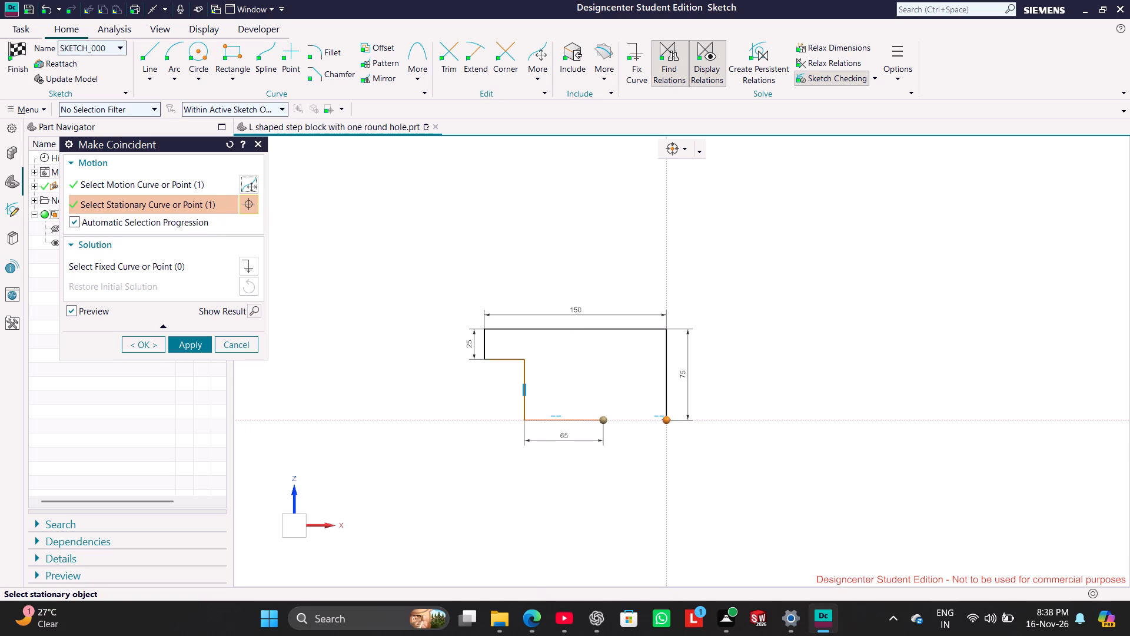
{"action": "left_click", "coordinate": [191, 345]}
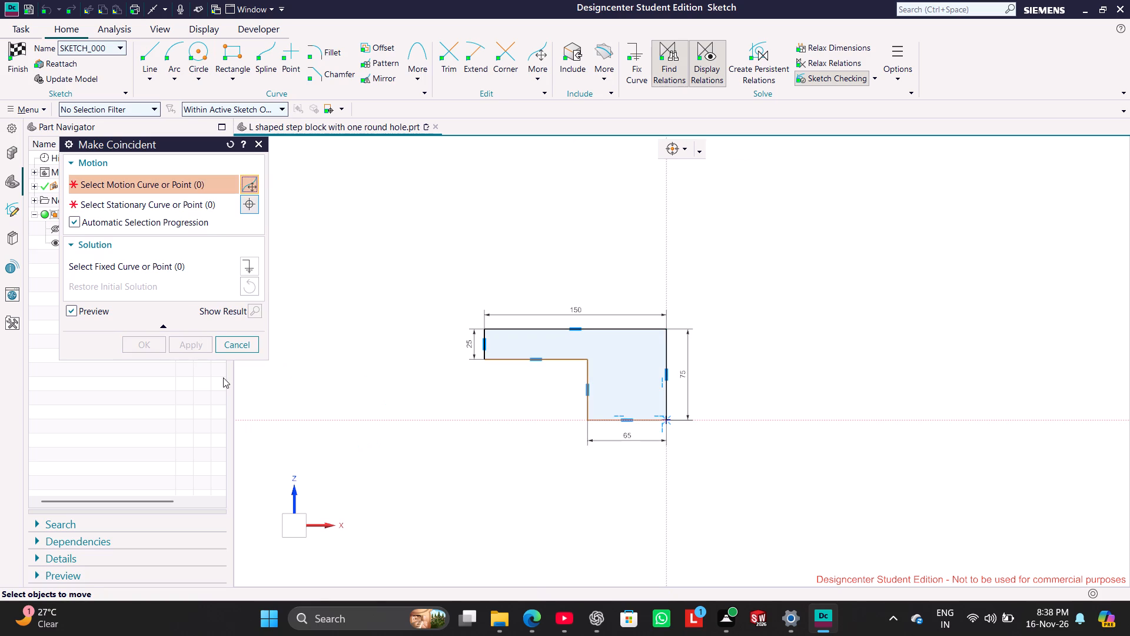
{"action": "left_click", "coordinate": [428, 465]}
{"action": "left_click", "coordinate": [242, 343]}
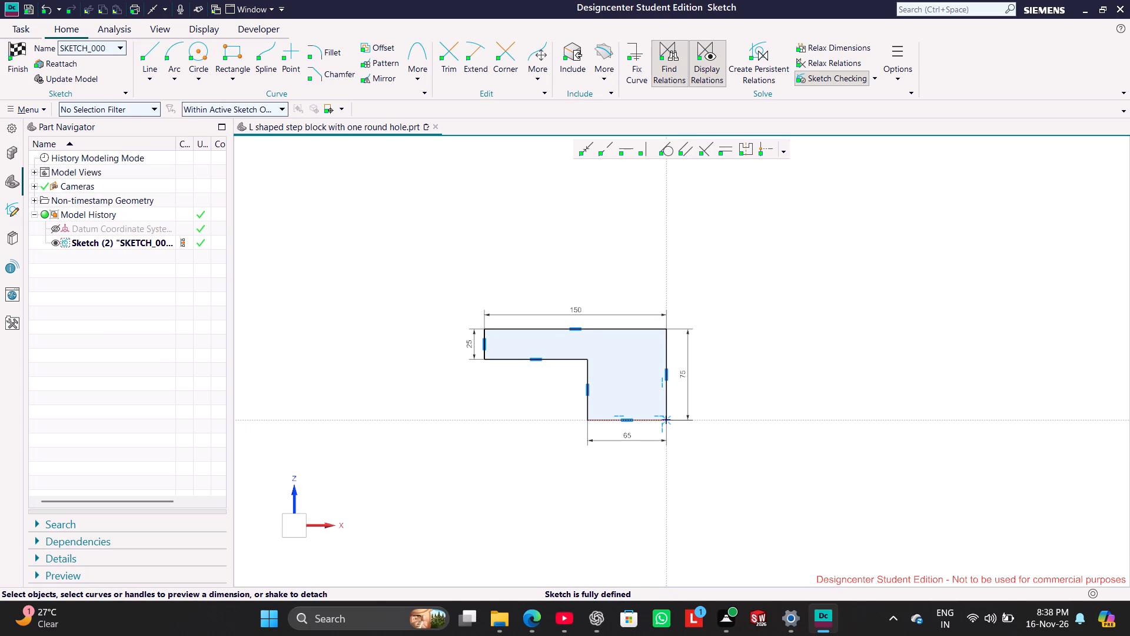
{"action": "left_click", "coordinate": [584, 218]}
{"action": "left_click", "coordinate": [23, 71]}
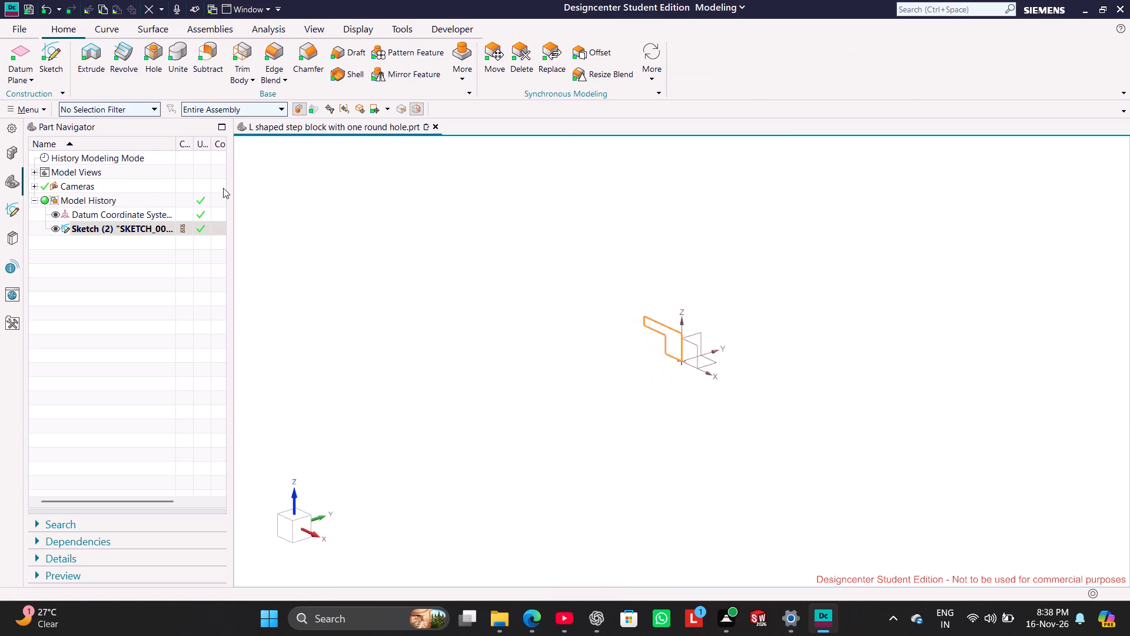
Start an Extrude of the L-shaped profile with an end distance of 75 mm.
{"action": "left_click", "coordinate": [95, 56]}
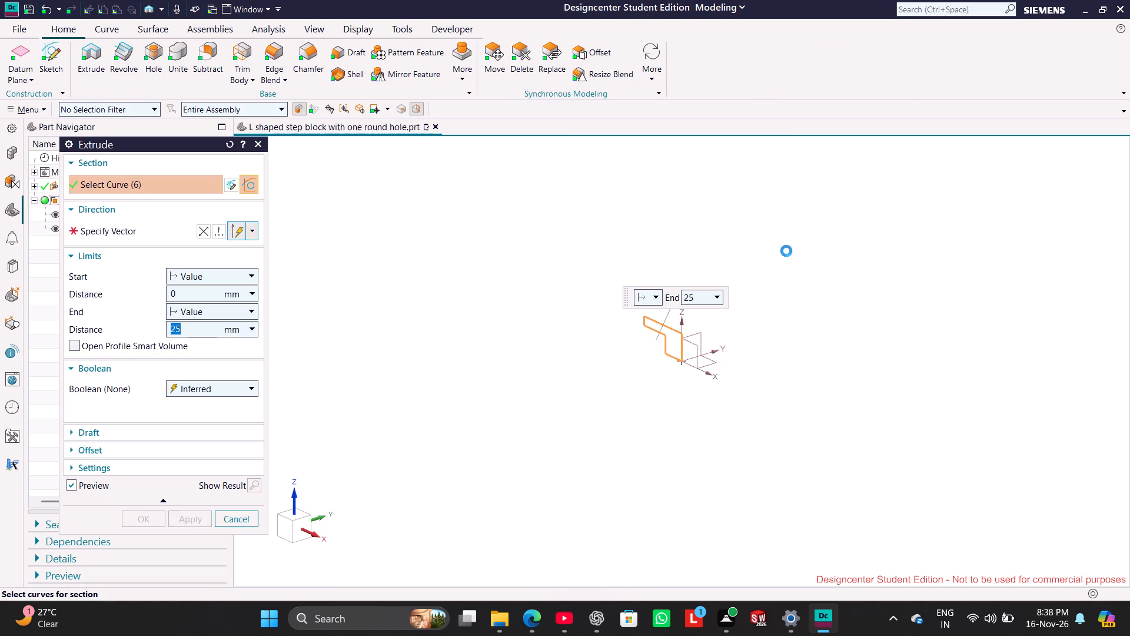
{"action": "double_click", "coordinate": [197, 332]}
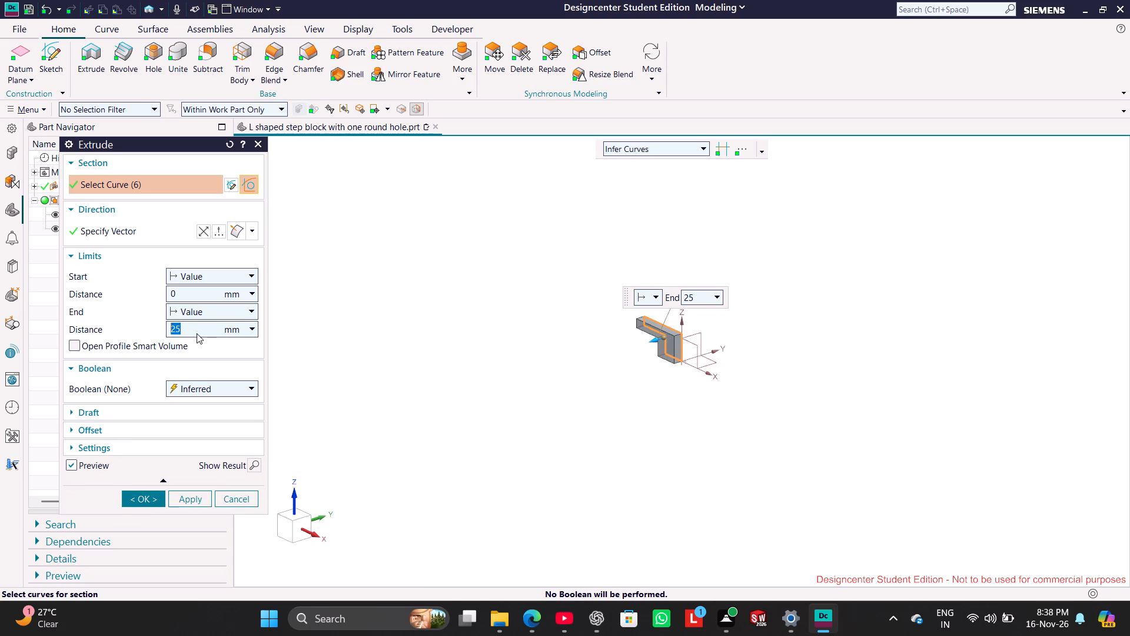
{"action": "type", "text": "75"}
{"action": "key", "text": "Return"}
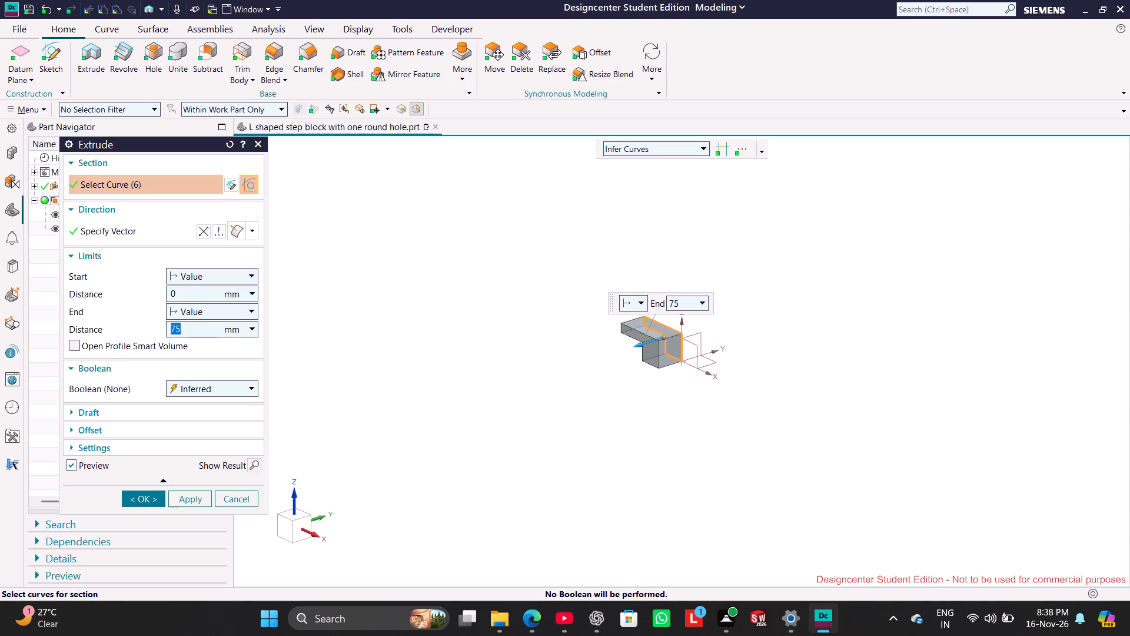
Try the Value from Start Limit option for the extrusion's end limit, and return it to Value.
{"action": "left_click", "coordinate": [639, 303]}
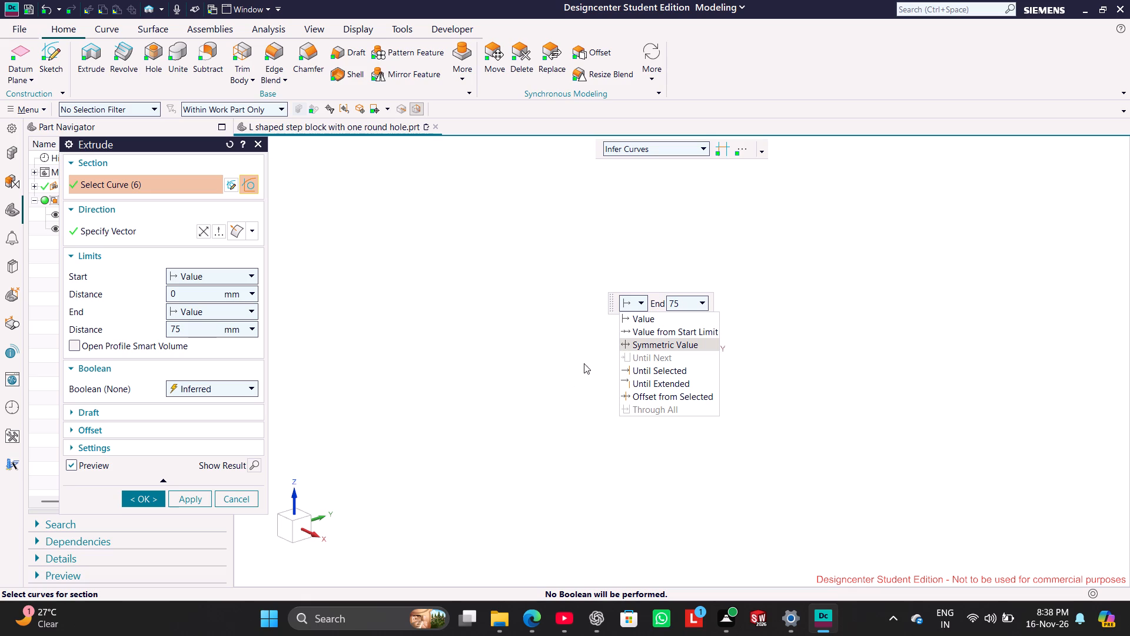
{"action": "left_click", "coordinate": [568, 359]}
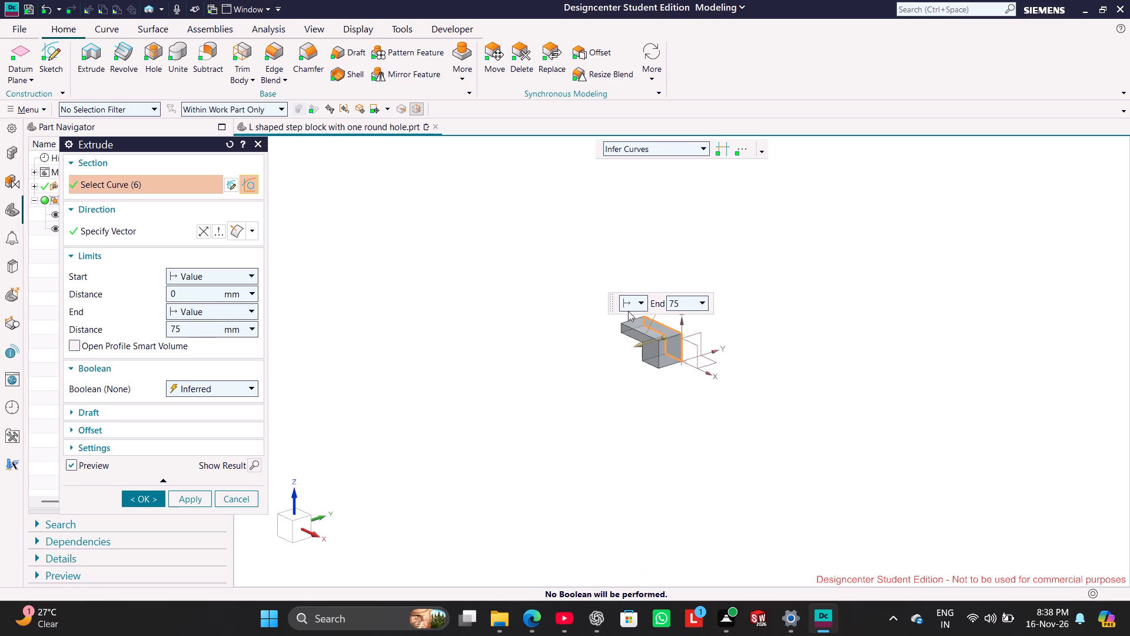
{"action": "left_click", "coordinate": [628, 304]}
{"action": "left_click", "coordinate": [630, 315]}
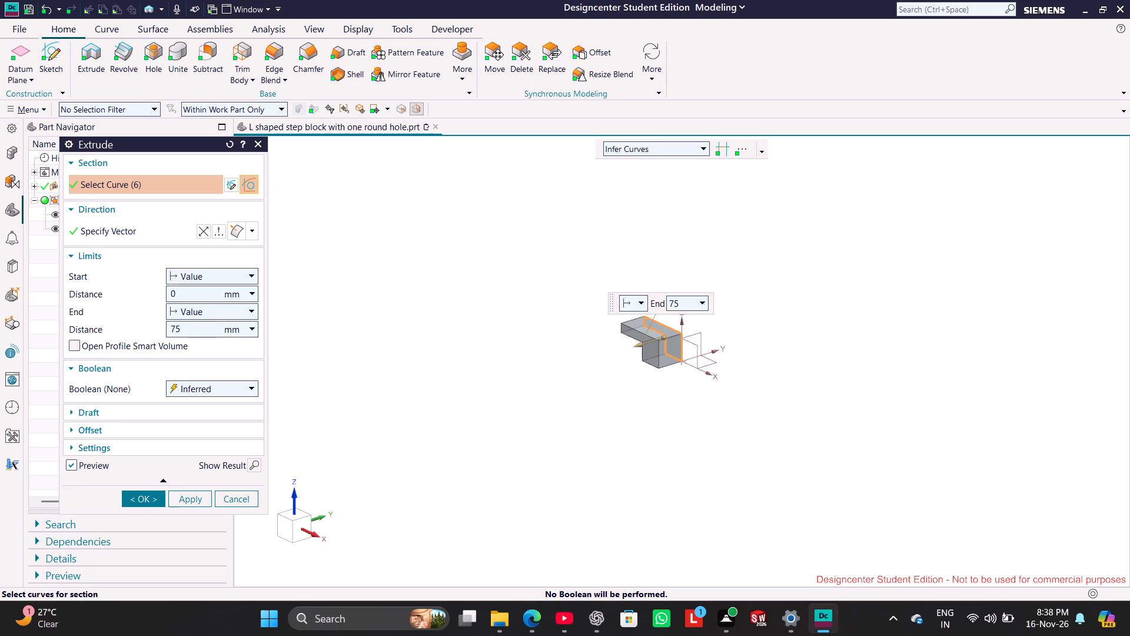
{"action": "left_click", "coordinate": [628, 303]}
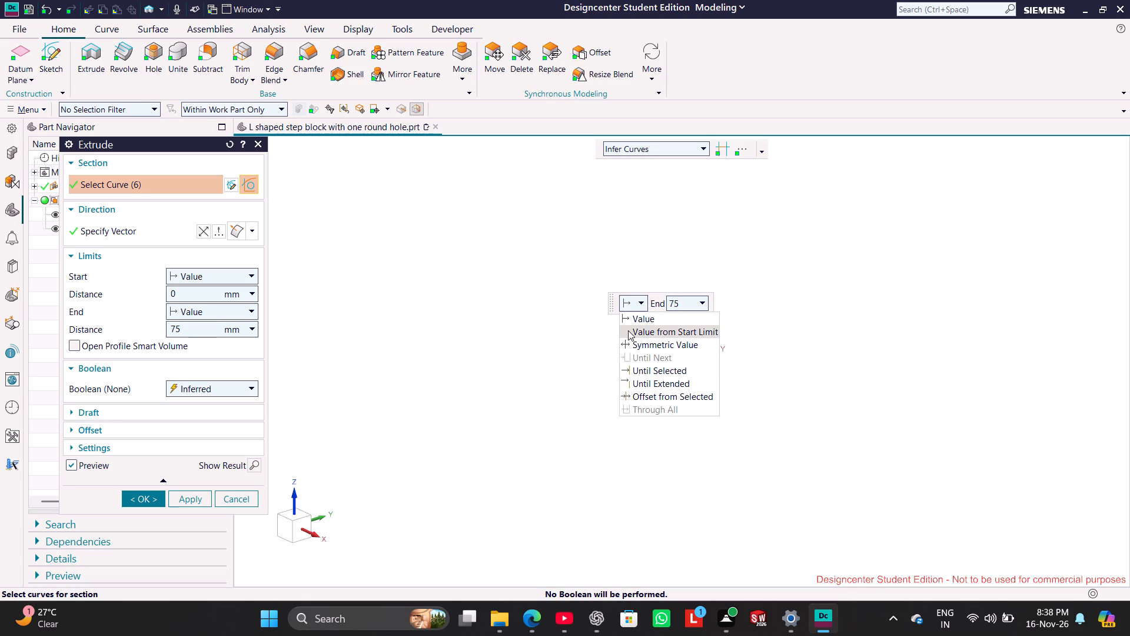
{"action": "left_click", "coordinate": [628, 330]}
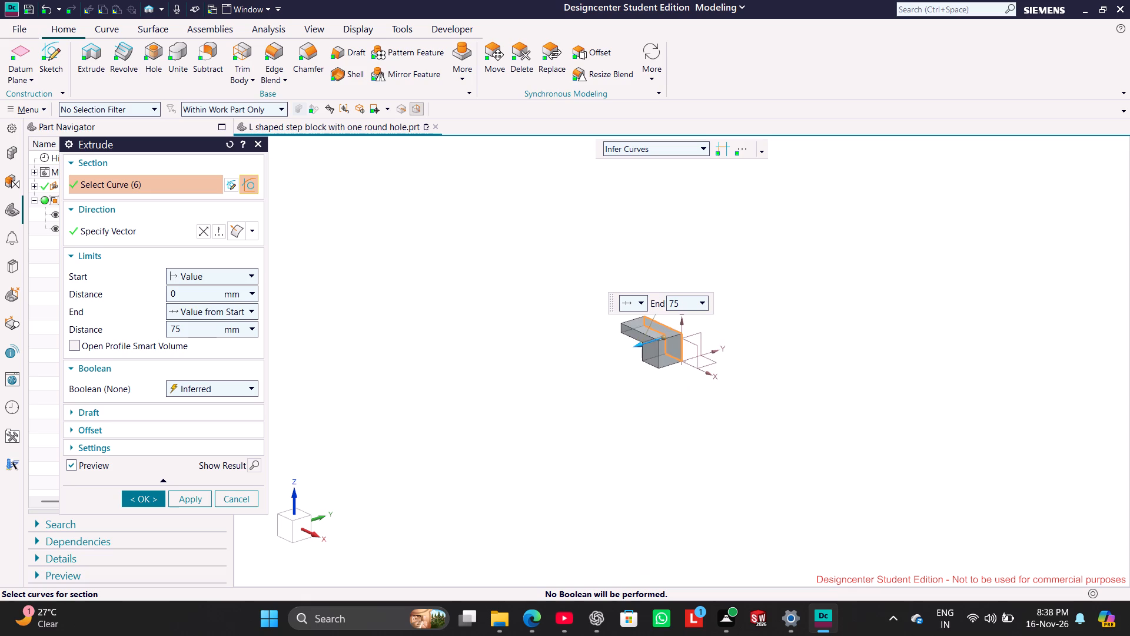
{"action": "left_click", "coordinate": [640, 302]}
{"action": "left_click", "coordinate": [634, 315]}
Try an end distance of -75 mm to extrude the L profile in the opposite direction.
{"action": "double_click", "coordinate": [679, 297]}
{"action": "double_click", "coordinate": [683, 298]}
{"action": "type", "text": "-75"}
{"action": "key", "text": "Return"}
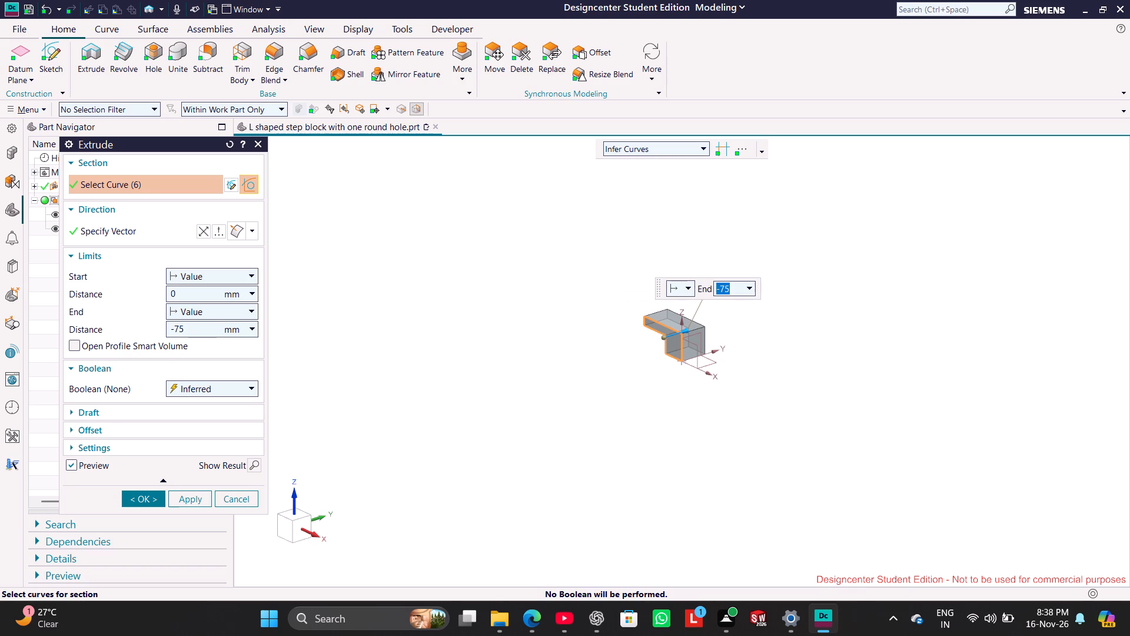
Set the extrusion's end distance to 75 mm and create the L-shaped solid block.
{"action": "type", "text": "75"}
{"action": "key", "text": "Return"}
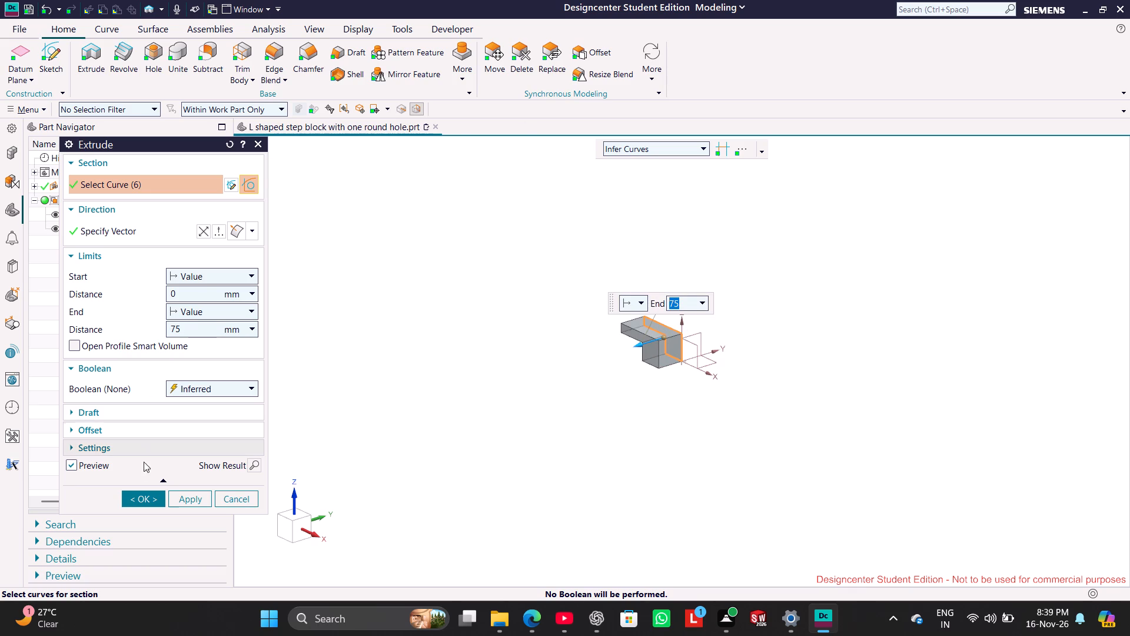
{"action": "left_click", "coordinate": [149, 501]}
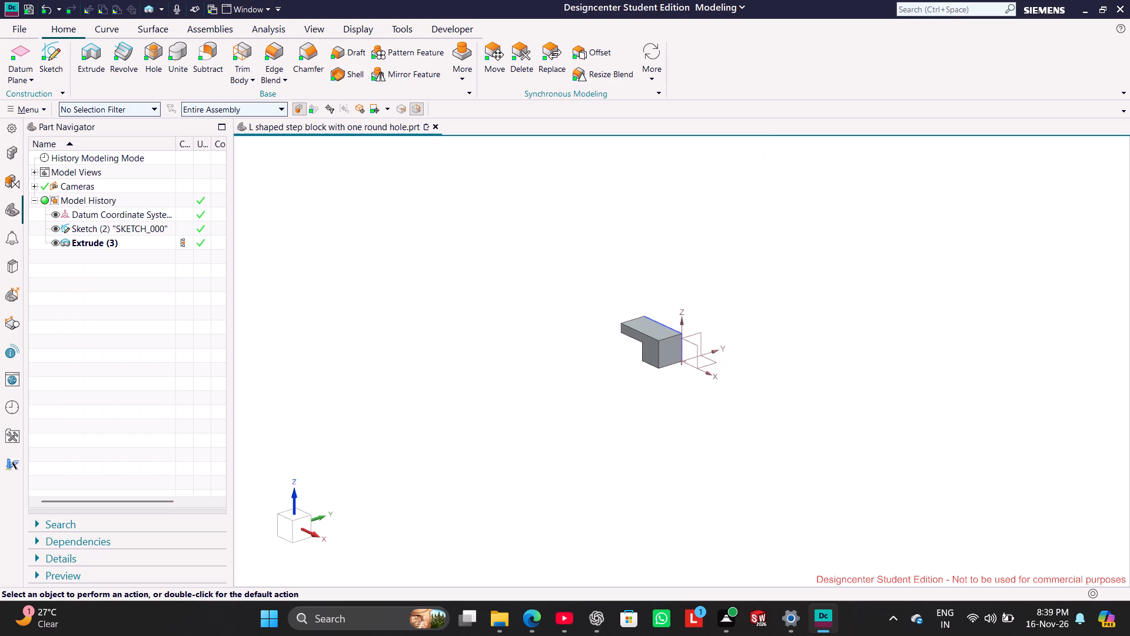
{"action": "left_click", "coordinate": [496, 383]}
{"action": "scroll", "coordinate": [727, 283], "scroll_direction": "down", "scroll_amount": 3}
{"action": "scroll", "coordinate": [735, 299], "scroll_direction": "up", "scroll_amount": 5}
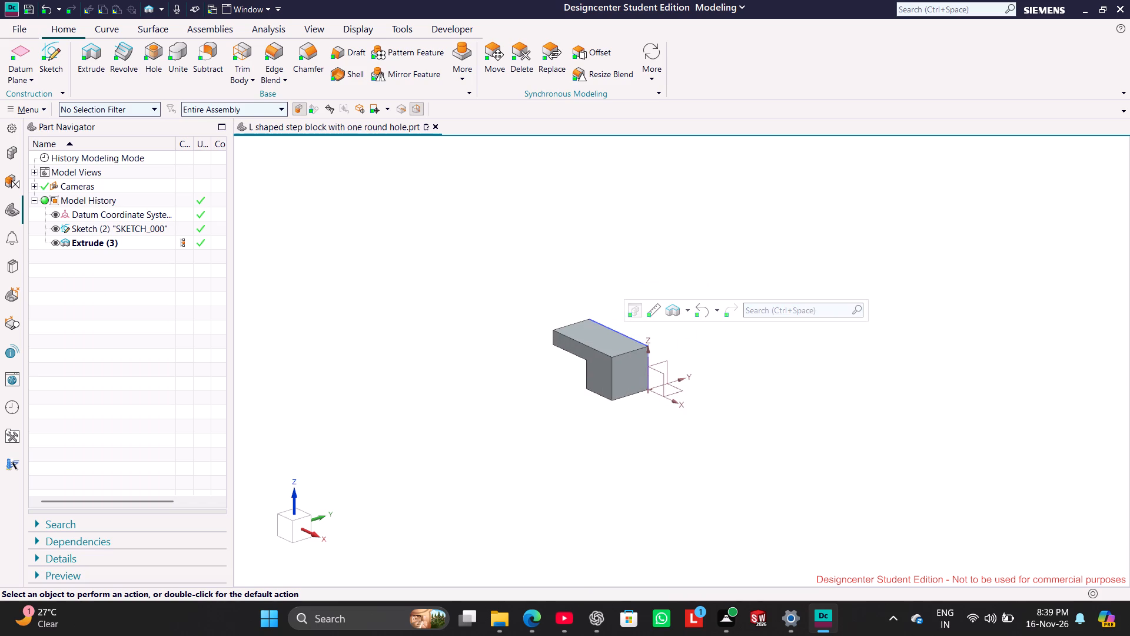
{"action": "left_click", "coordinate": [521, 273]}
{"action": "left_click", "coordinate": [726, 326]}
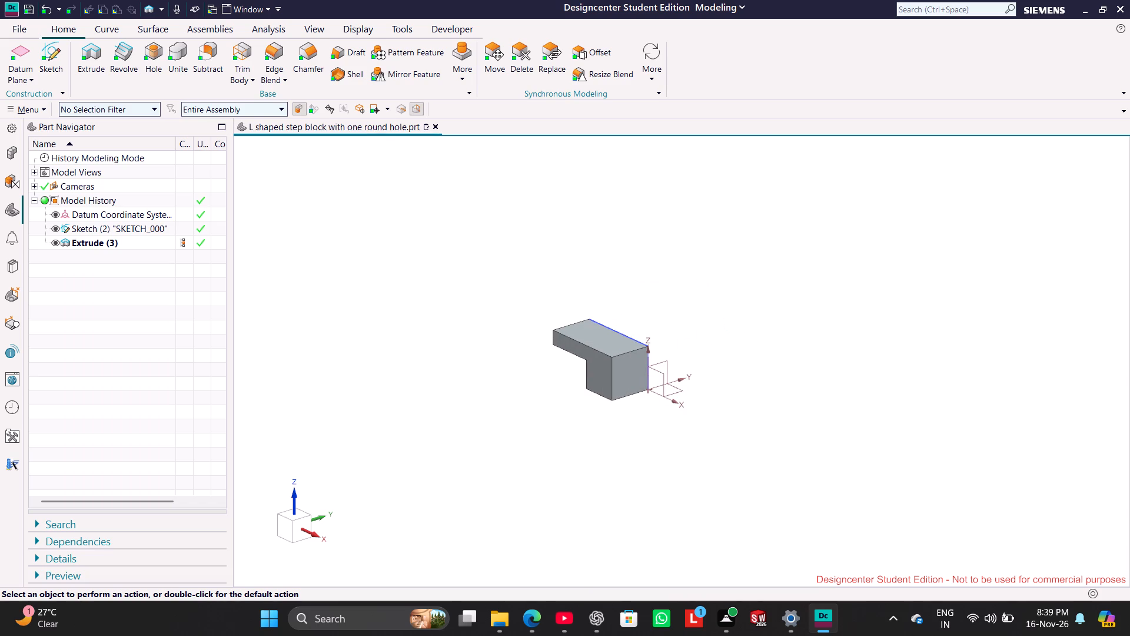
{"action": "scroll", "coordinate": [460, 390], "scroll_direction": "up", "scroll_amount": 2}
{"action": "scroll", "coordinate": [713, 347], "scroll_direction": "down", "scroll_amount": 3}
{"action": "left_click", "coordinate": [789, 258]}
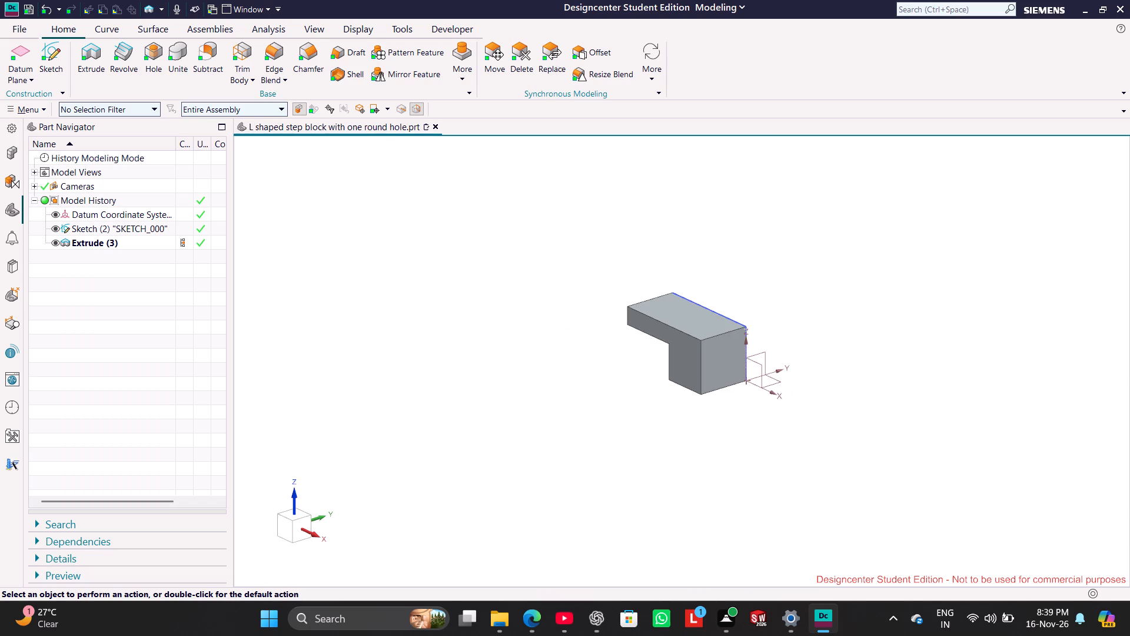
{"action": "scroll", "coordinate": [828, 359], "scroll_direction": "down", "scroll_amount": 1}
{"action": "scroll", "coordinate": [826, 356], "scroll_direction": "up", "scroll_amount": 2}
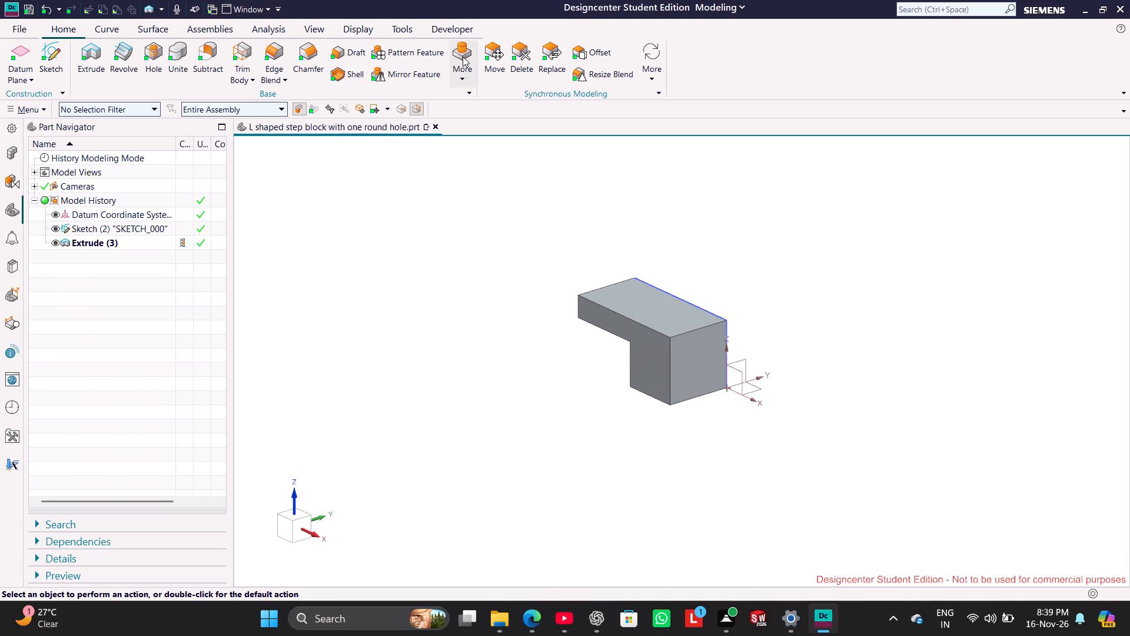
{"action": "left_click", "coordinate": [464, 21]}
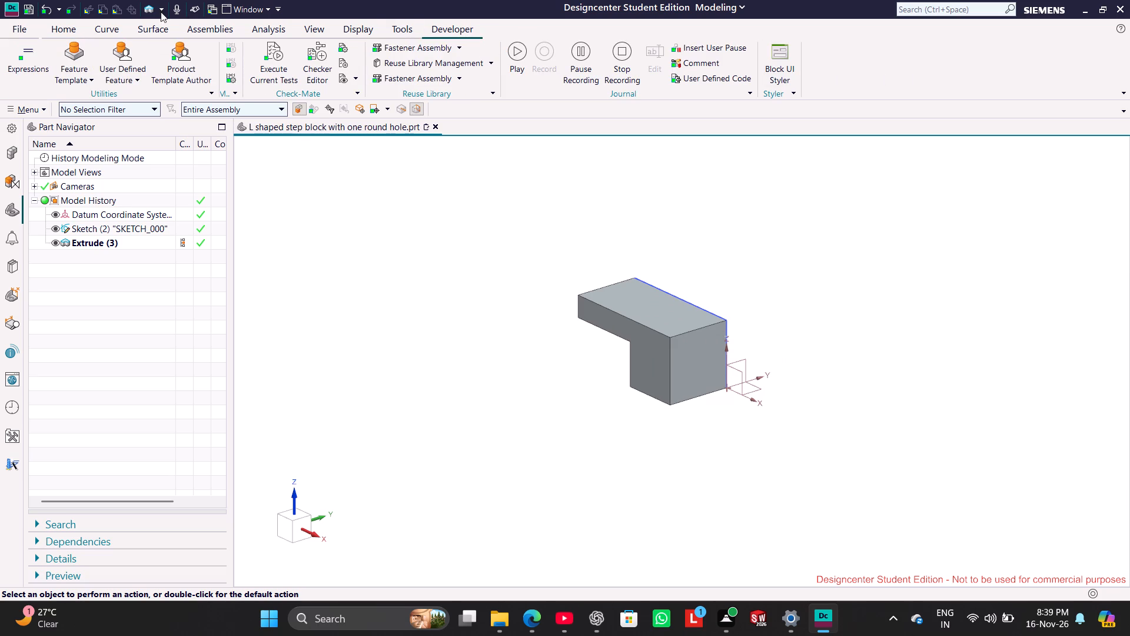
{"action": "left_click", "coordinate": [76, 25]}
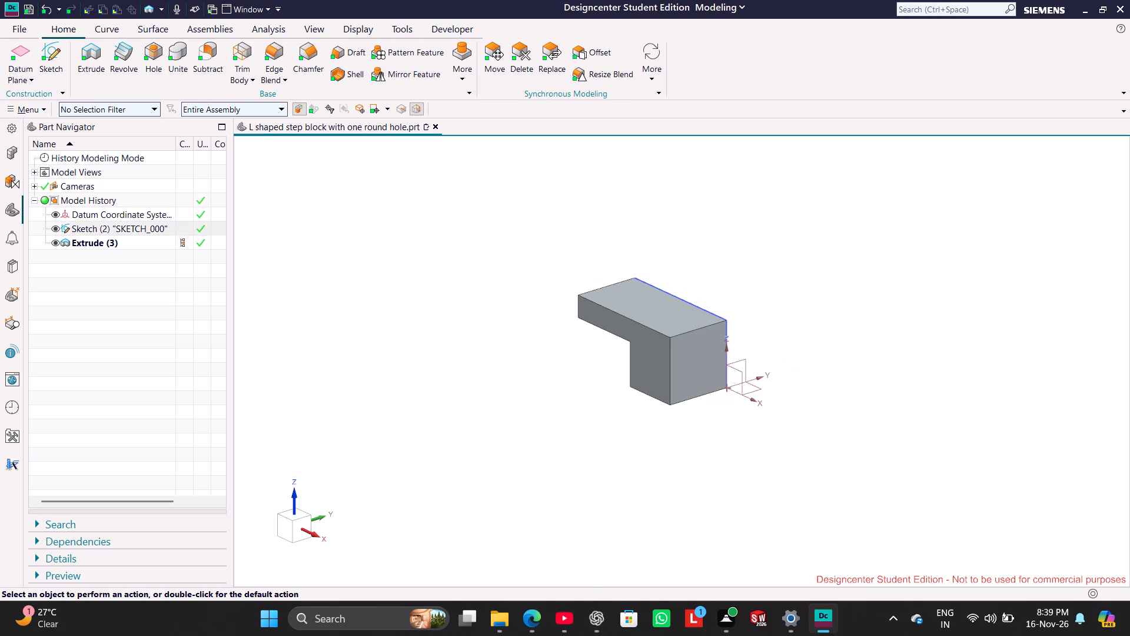
Hide the L-profile sketch SKETCH_000 so only the extruded block and datum coordinate system are displayed.
{"action": "left_click", "coordinate": [696, 305]}
{"action": "left_click", "coordinate": [392, 355]}
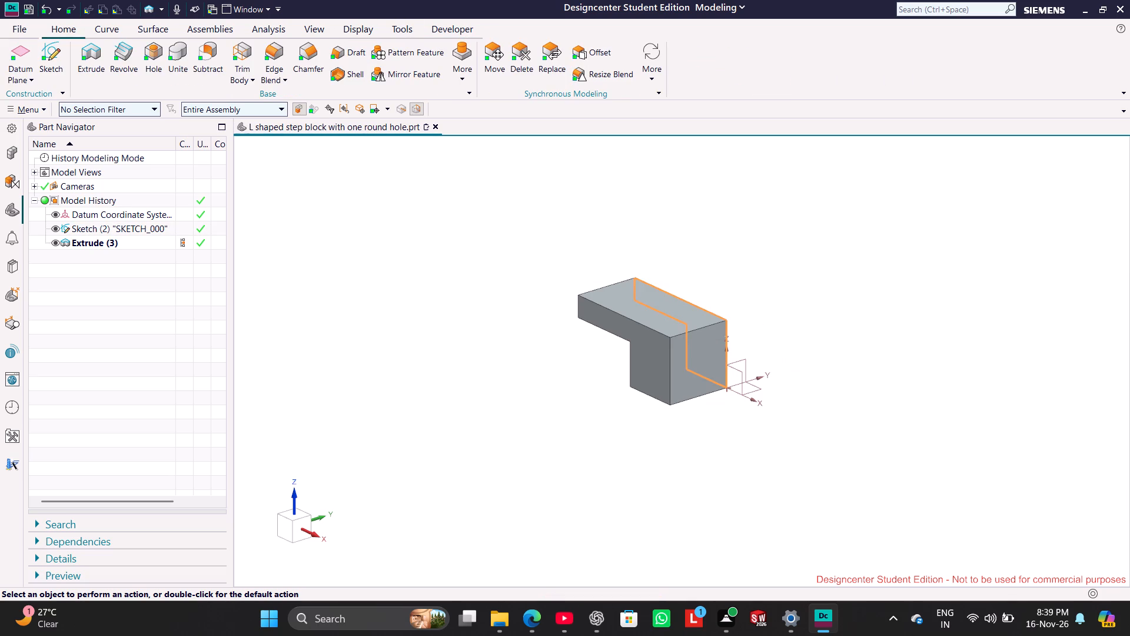
{"action": "right_click", "coordinate": [114, 227]}
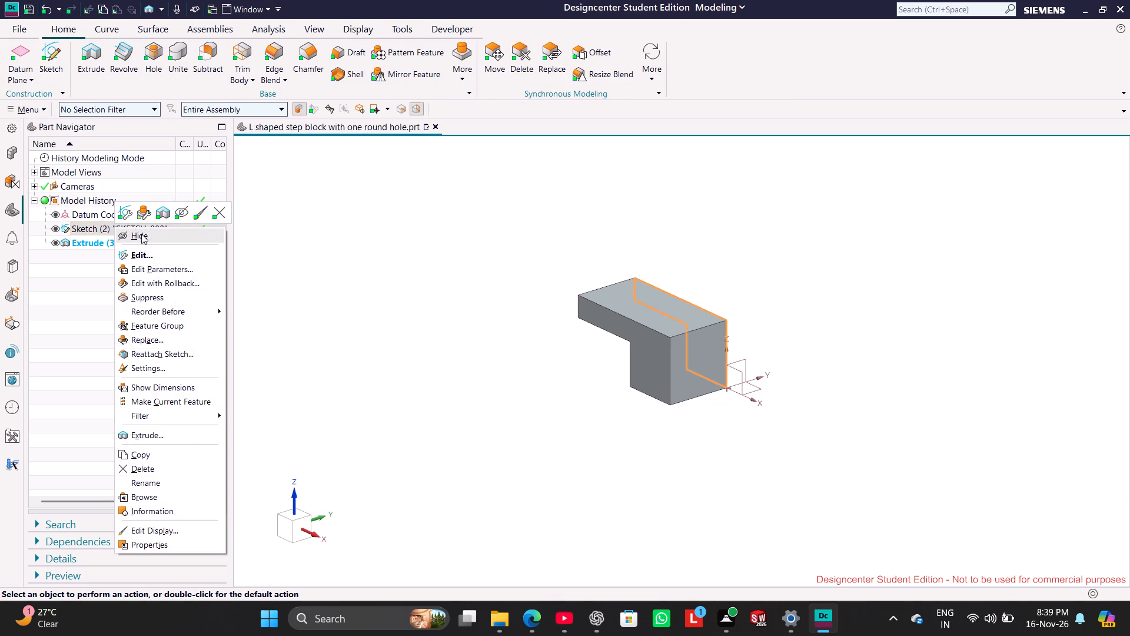
{"action": "left_click", "coordinate": [144, 231]}
{"action": "left_click", "coordinate": [443, 291]}
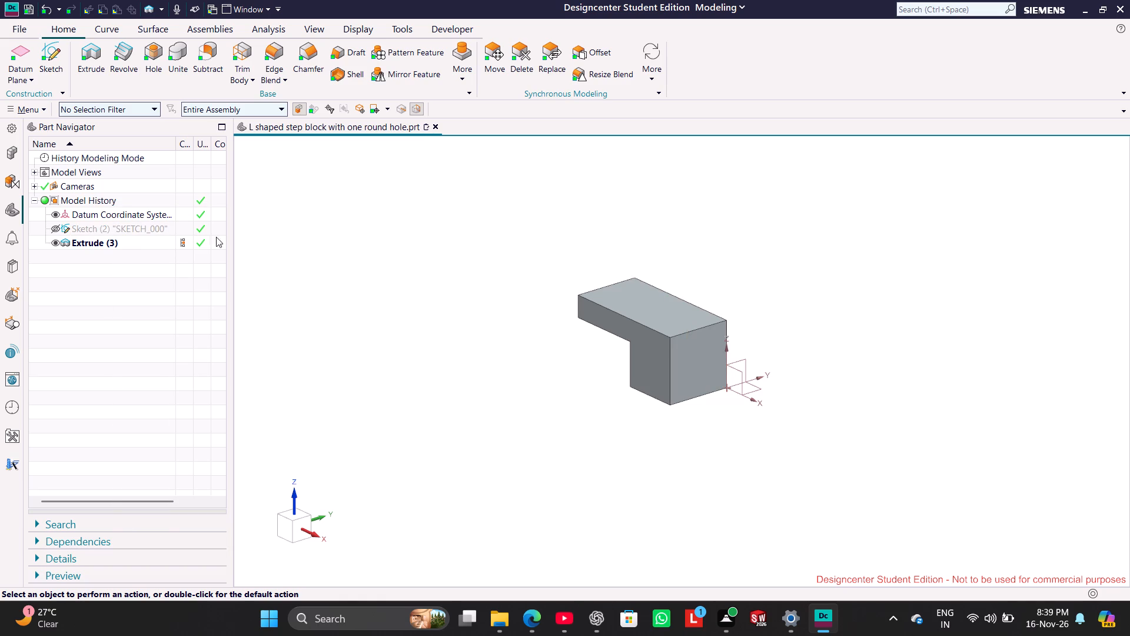
Hide the datum coordinate system so only the extruded L block is displayed.
{"action": "left_click", "coordinate": [745, 373]}
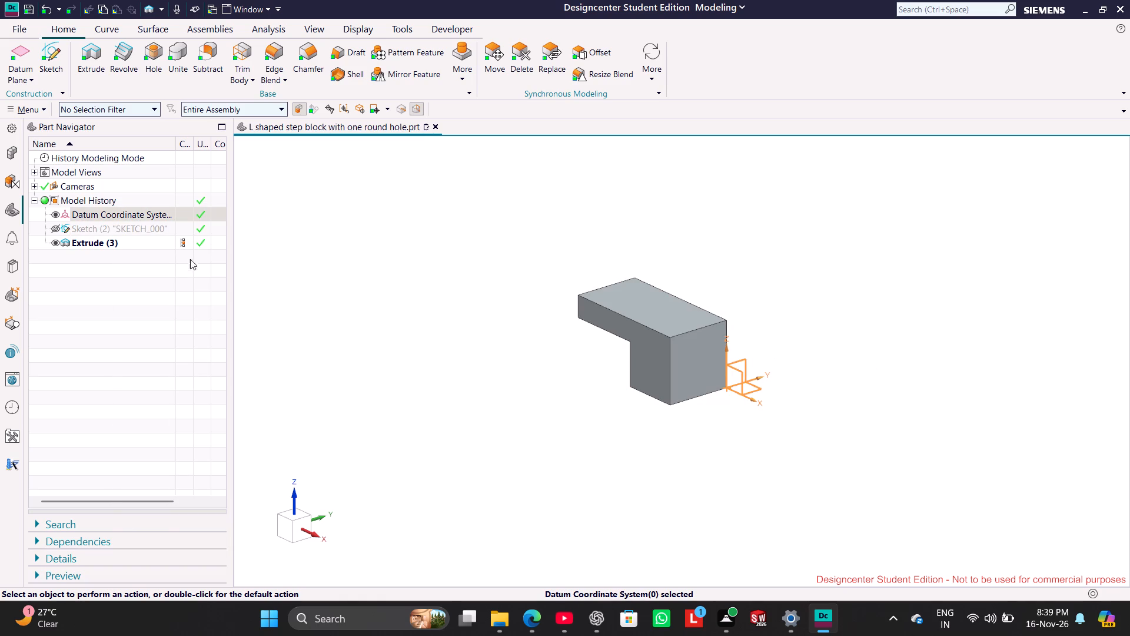
{"action": "right_click", "coordinate": [741, 387]}
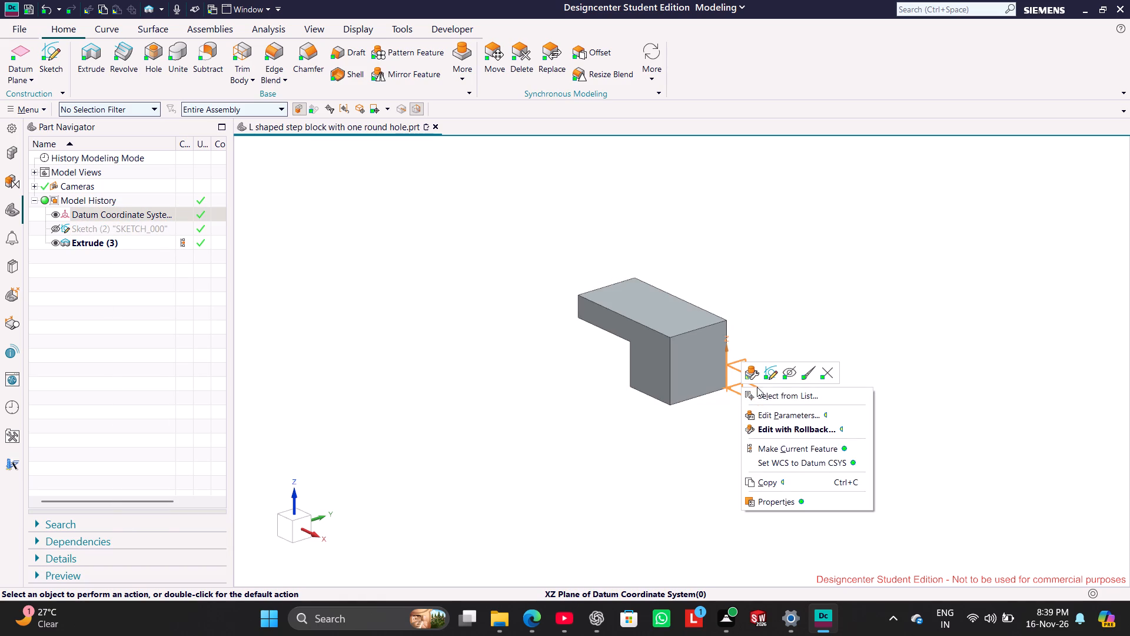
{"action": "left_click", "coordinate": [772, 241]}
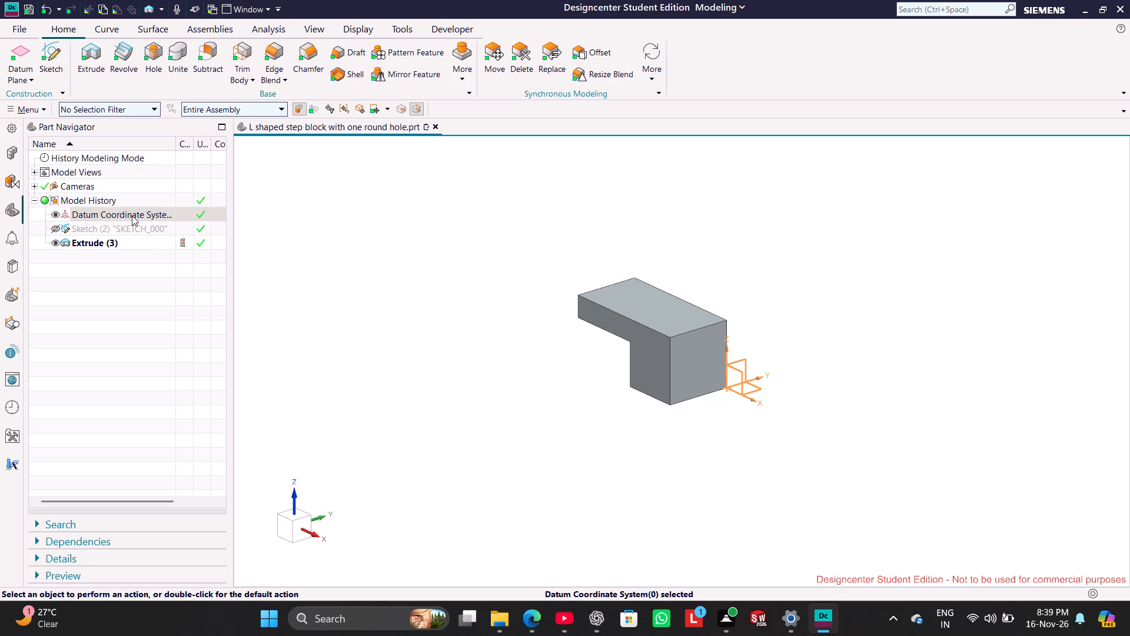
{"action": "right_click", "coordinate": [132, 215]}
{"action": "left_click", "coordinate": [165, 220]}
{"action": "left_click", "coordinate": [447, 209]}
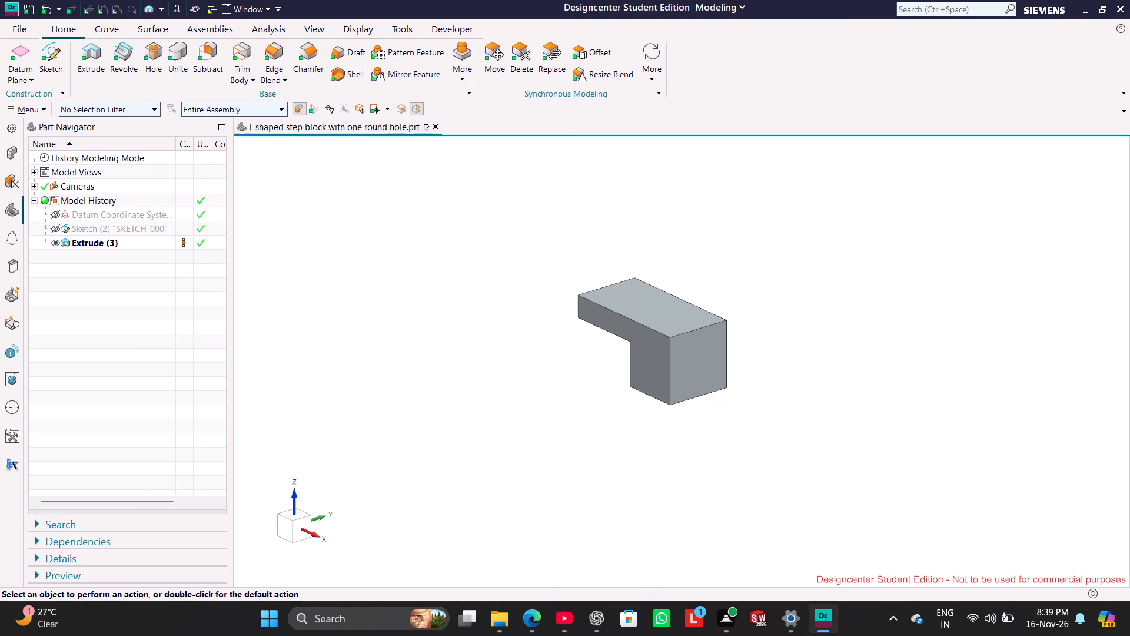
Create a new sketch on the top face of the L-shaped block.
{"action": "right_click_drag", "start_coordinate": [417, 362], "coordinate": [595, 283]}
{"action": "left_click", "coordinate": [643, 304]}
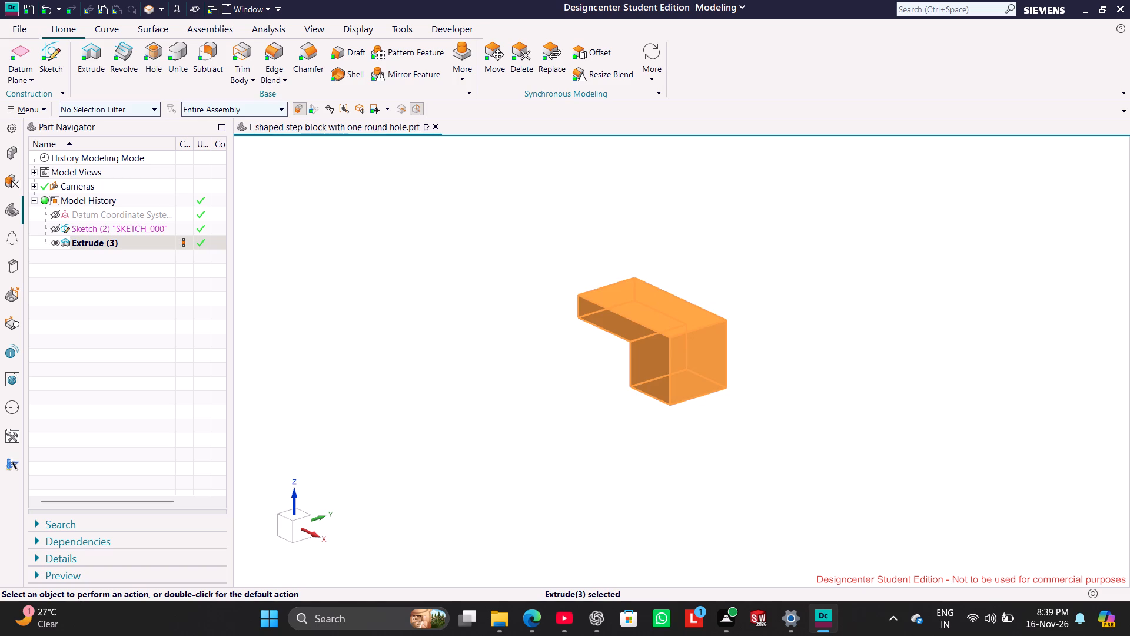
{"action": "left_click", "coordinate": [51, 59]}
{"action": "left_click", "coordinate": [621, 297]}
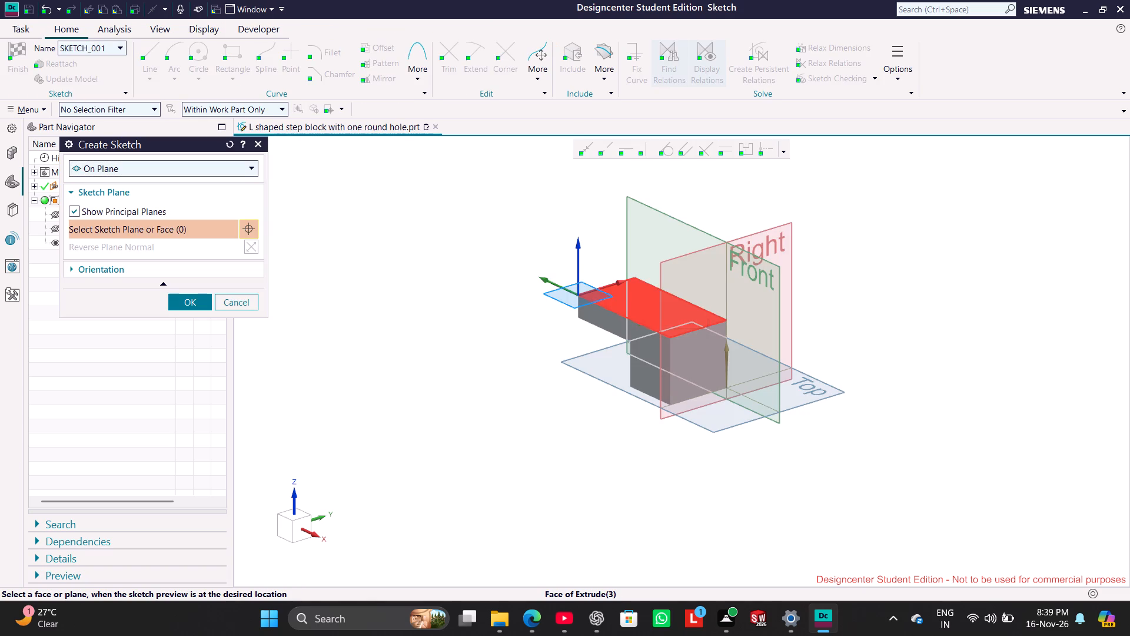
{"action": "left_click", "coordinate": [174, 303]}
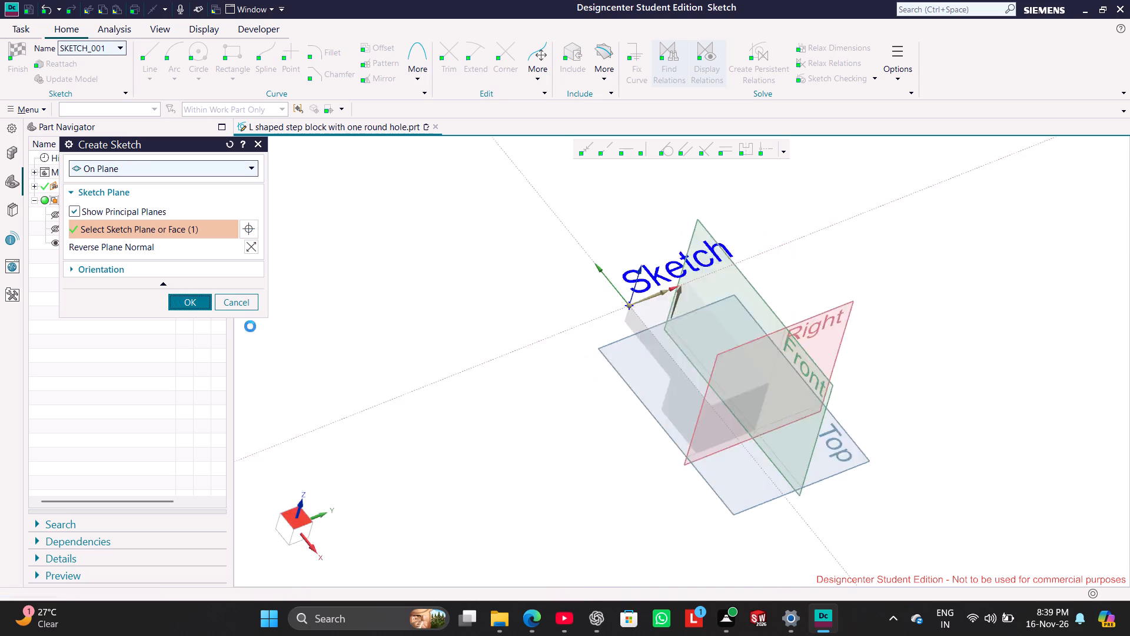
{"action": "left_click", "coordinate": [481, 430]}
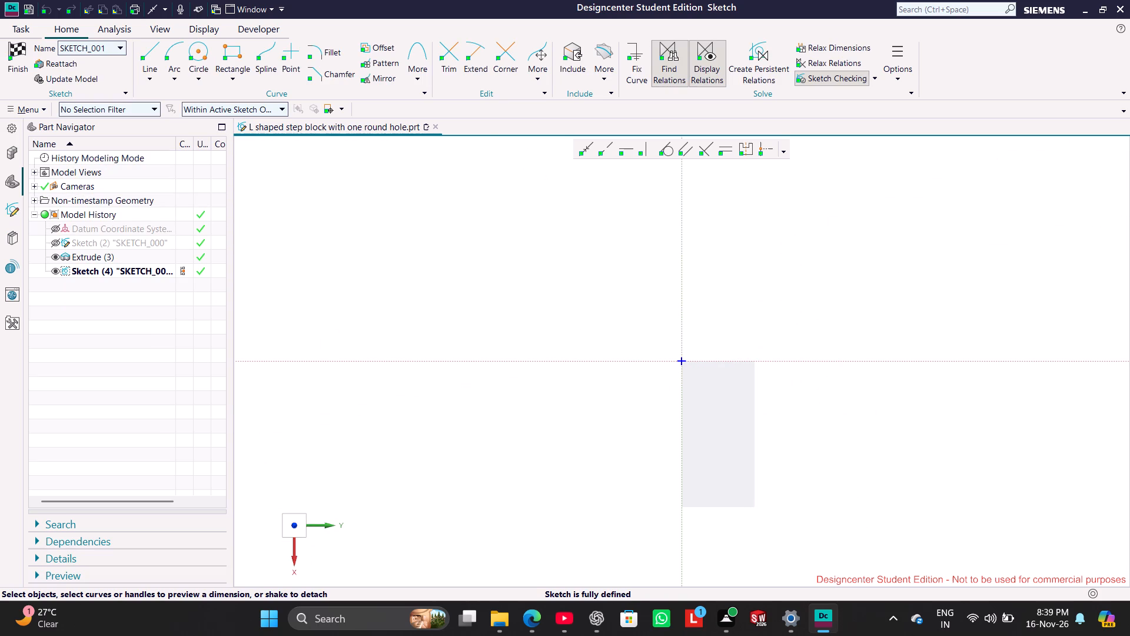
{"action": "left_click", "coordinate": [559, 442]}
{"action": "left_click", "coordinate": [745, 431]}
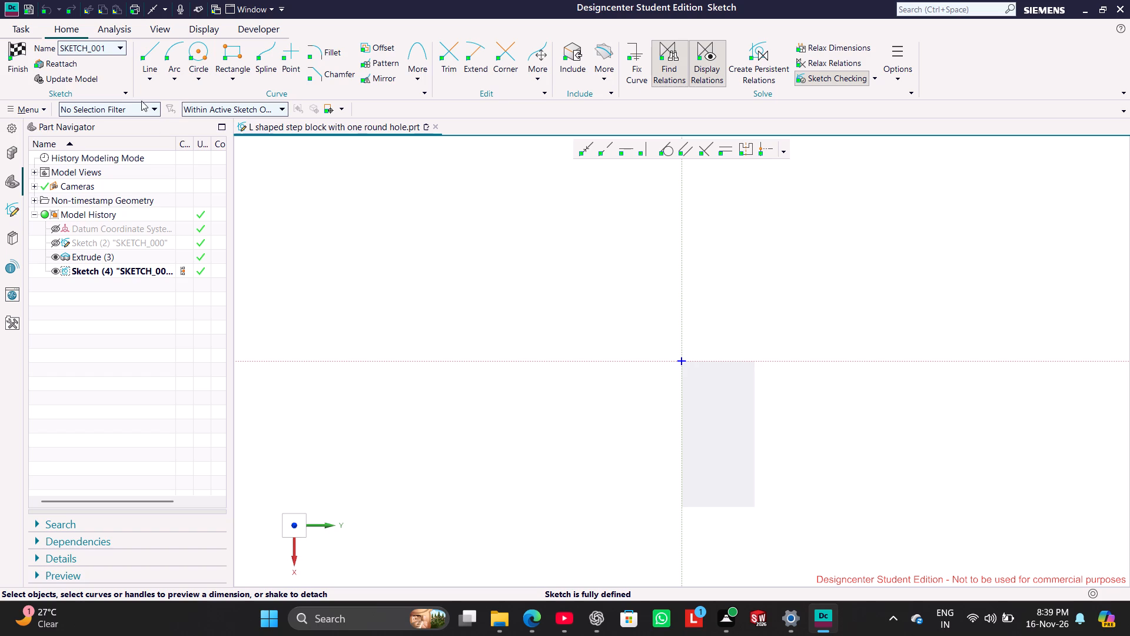
Draw a circle about 40 mm in diameter on the block's top face, near the end at the sketch origin.
{"action": "left_click", "coordinate": [200, 51]}
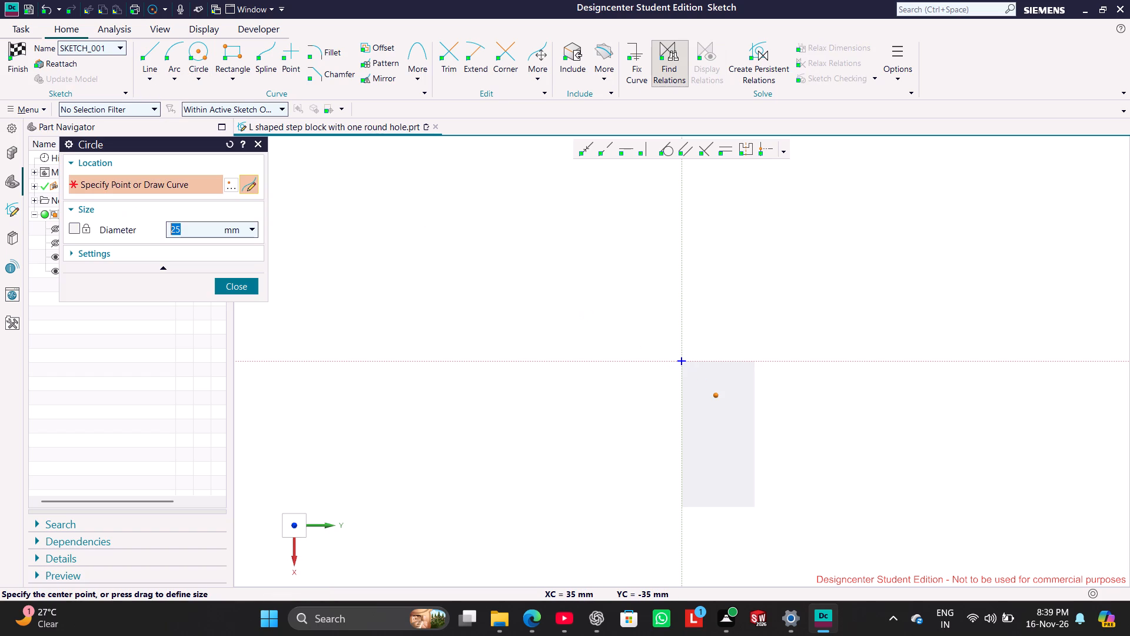
{"action": "left_click", "coordinate": [714, 393]}
{"action": "left_click", "coordinate": [725, 410]}
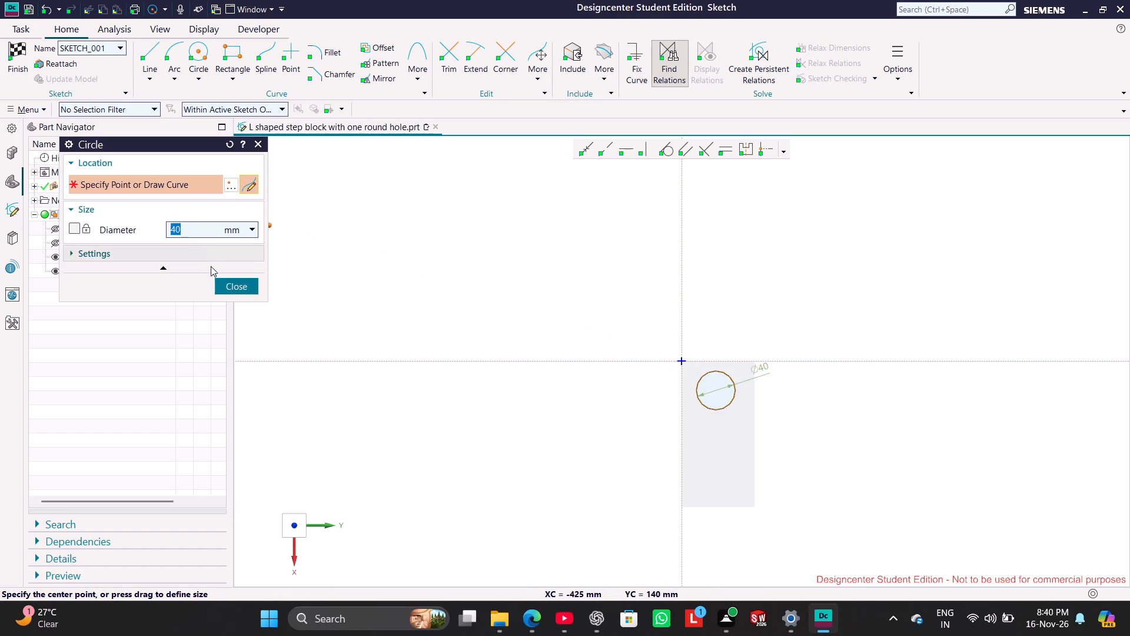
{"action": "type", "text": "25"}
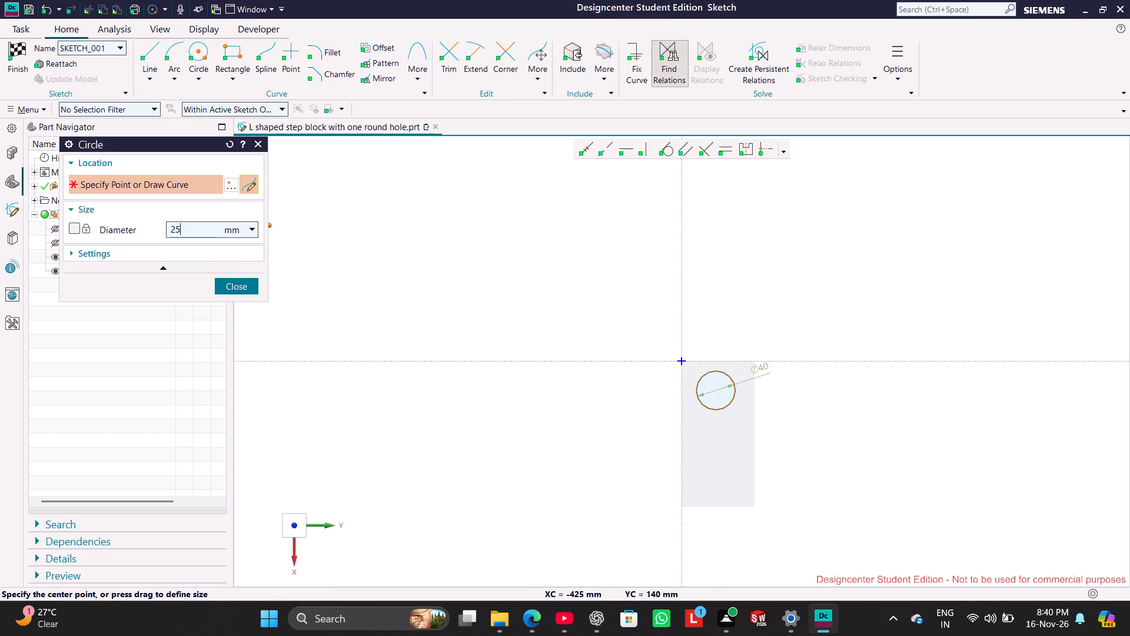
{"action": "key", "text": "Return"}
{"action": "left_click", "coordinate": [233, 287]}
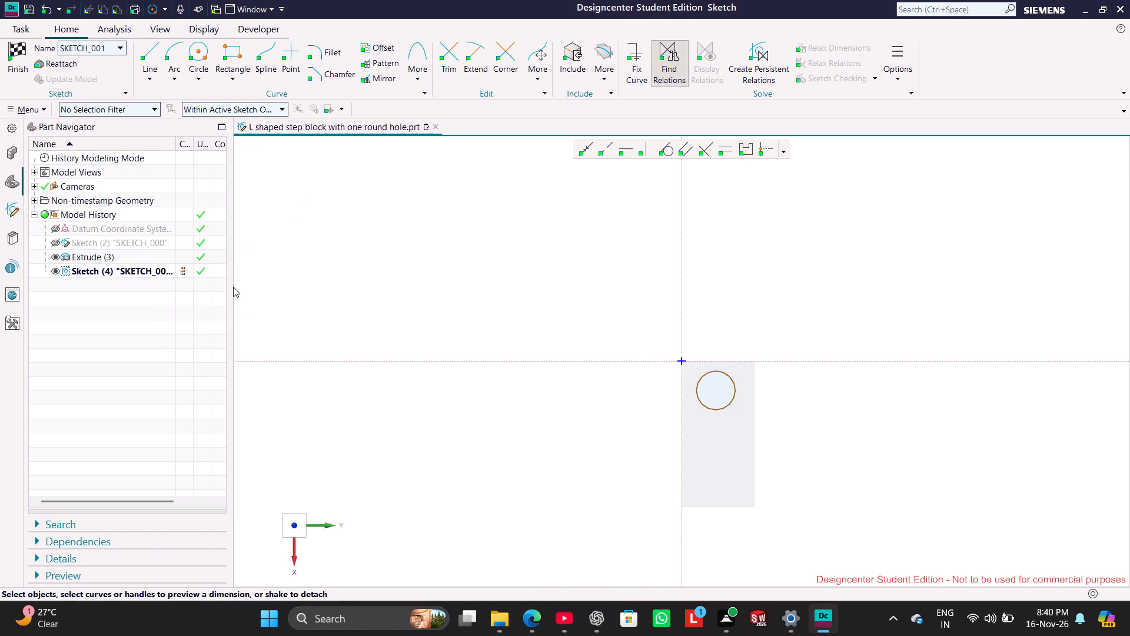
Set the circle's diameter to 25 mm.
{"action": "left_click", "coordinate": [728, 377]}
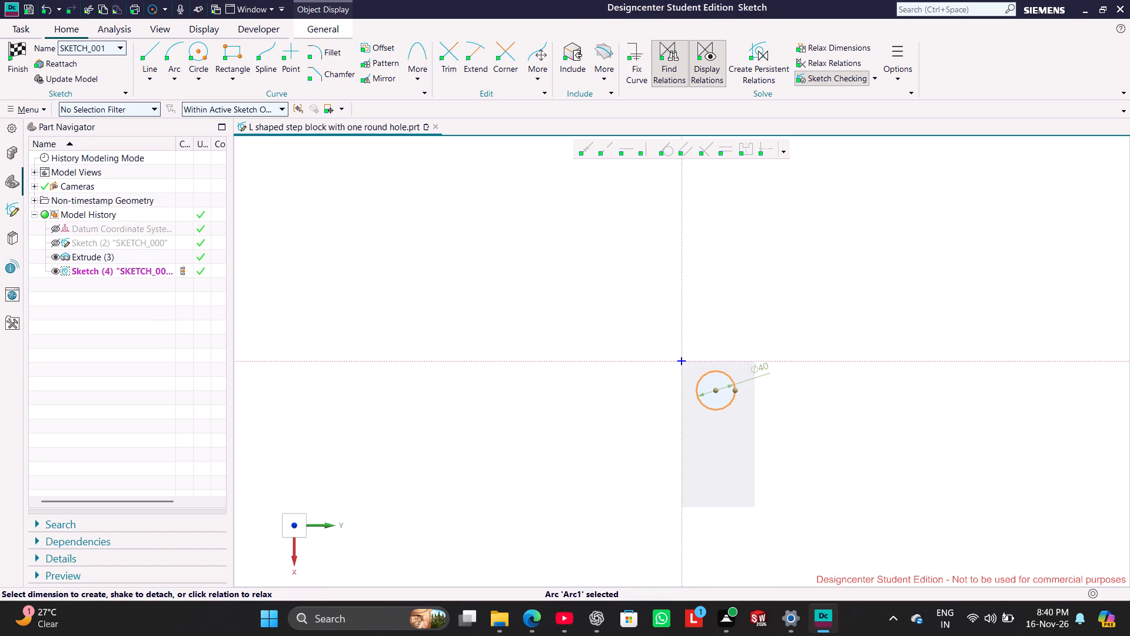
{"action": "left_click", "coordinate": [789, 386]}
{"action": "double_click", "coordinate": [763, 365]}
{"action": "type", "text": "25"}
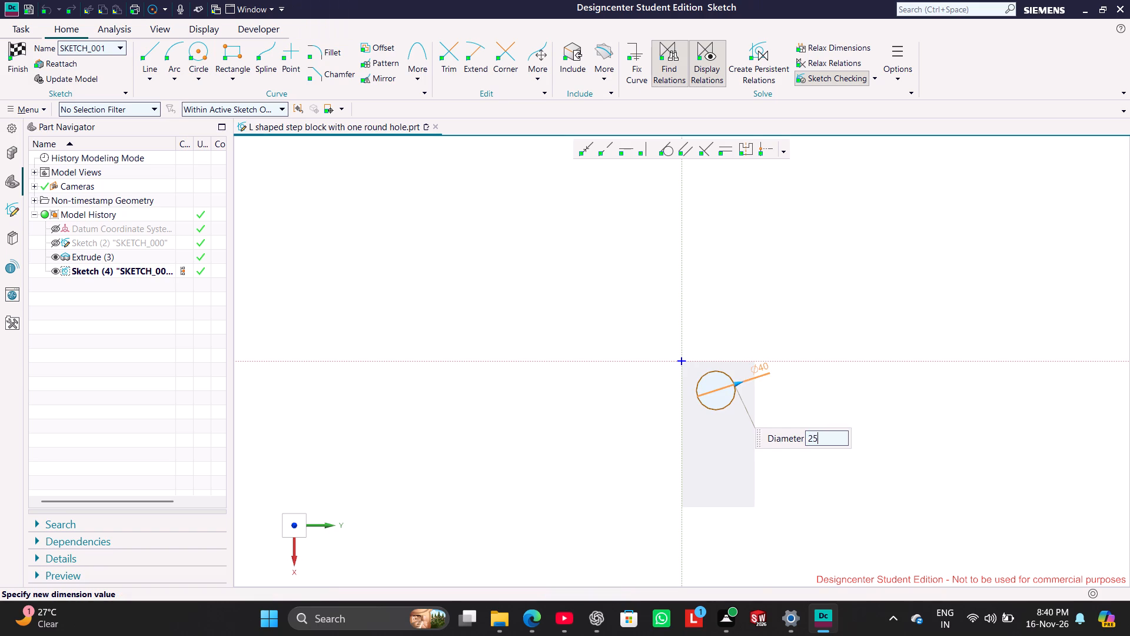
{"action": "key", "text": "Return"}
{"action": "left_click", "coordinate": [498, 320]}
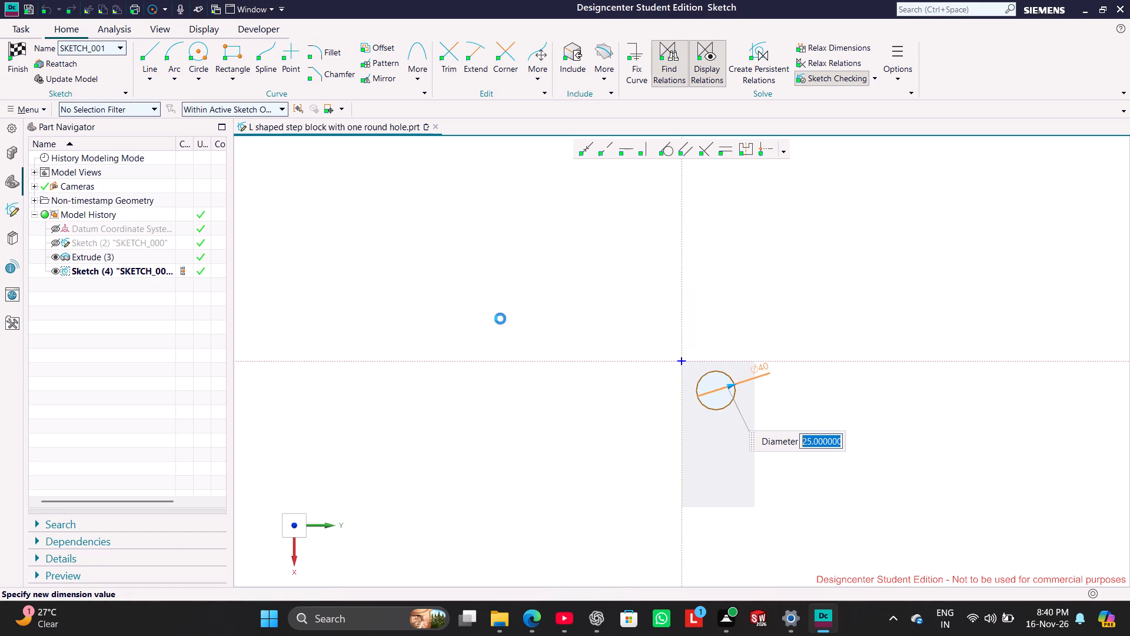
{"action": "scroll", "coordinate": [707, 375], "scroll_direction": "down", "scroll_amount": 3}
{"action": "scroll", "coordinate": [707, 375], "scroll_direction": "up", "scroll_amount": 2}
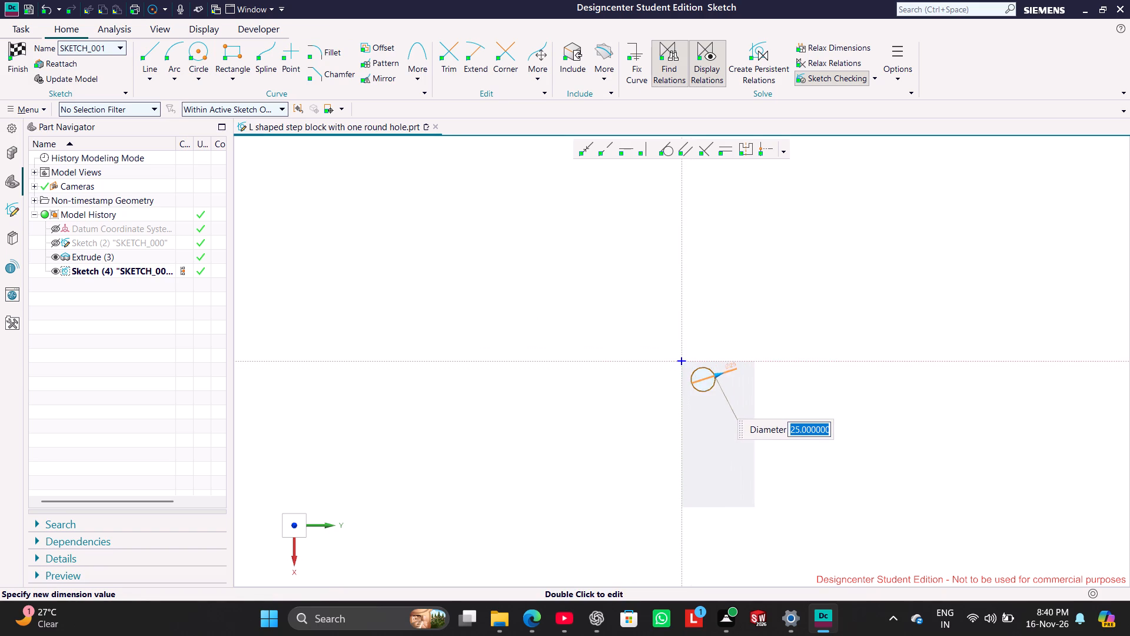
{"action": "scroll", "coordinate": [707, 375], "scroll_direction": "up", "scroll_amount": 3}
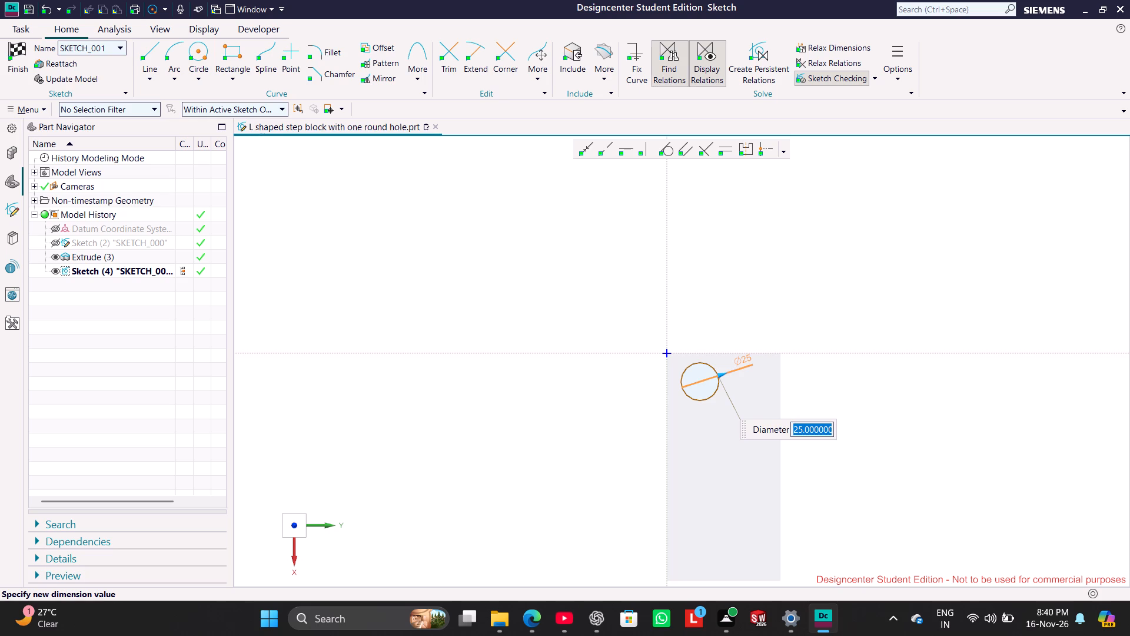
{"action": "left_click", "coordinate": [607, 425]}
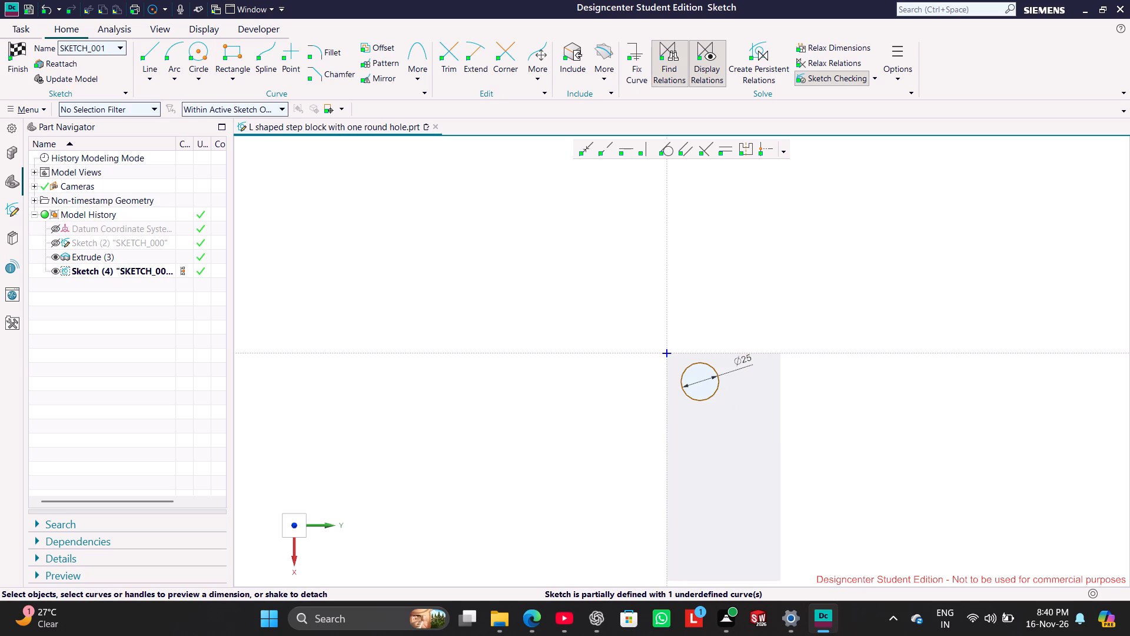
Move the circle farther into the face, with its centre about 46 mm from the sketch's vertical axis.
{"action": "left_click_drag", "start_coordinate": [715, 392], "coordinate": [752, 409]}
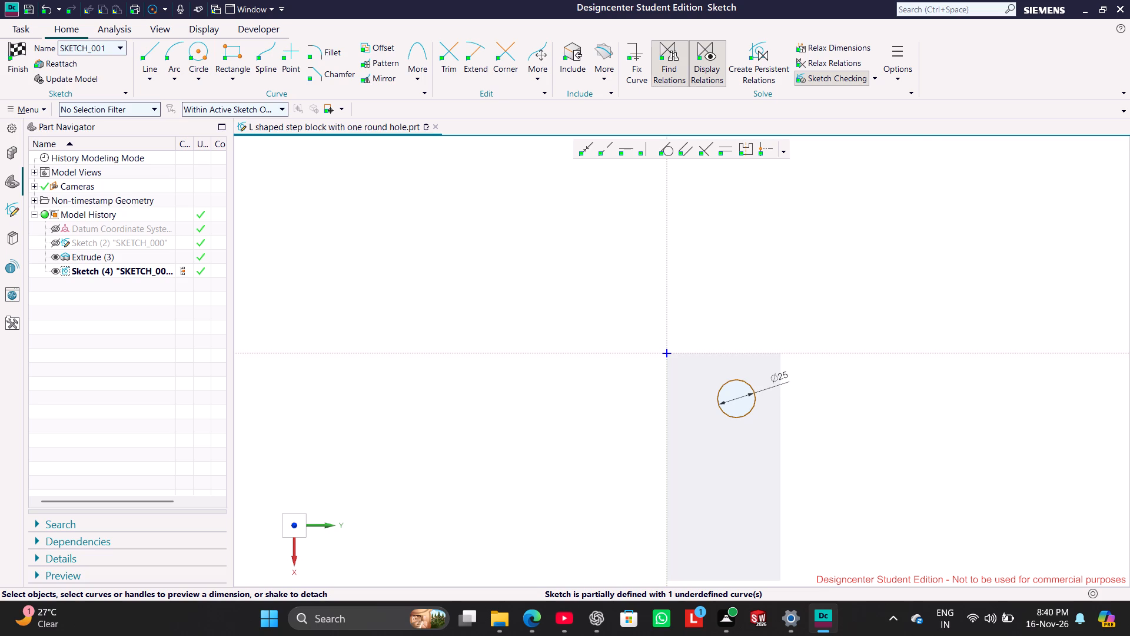
Use Rapid Dimension to dimension the horizontal distance from the sketch's vertical axis to the circle's centre.
{"action": "left_click", "coordinate": [918, 11]}
{"action": "key", "text": "d"}
{"action": "left_click", "coordinate": [925, 67]}
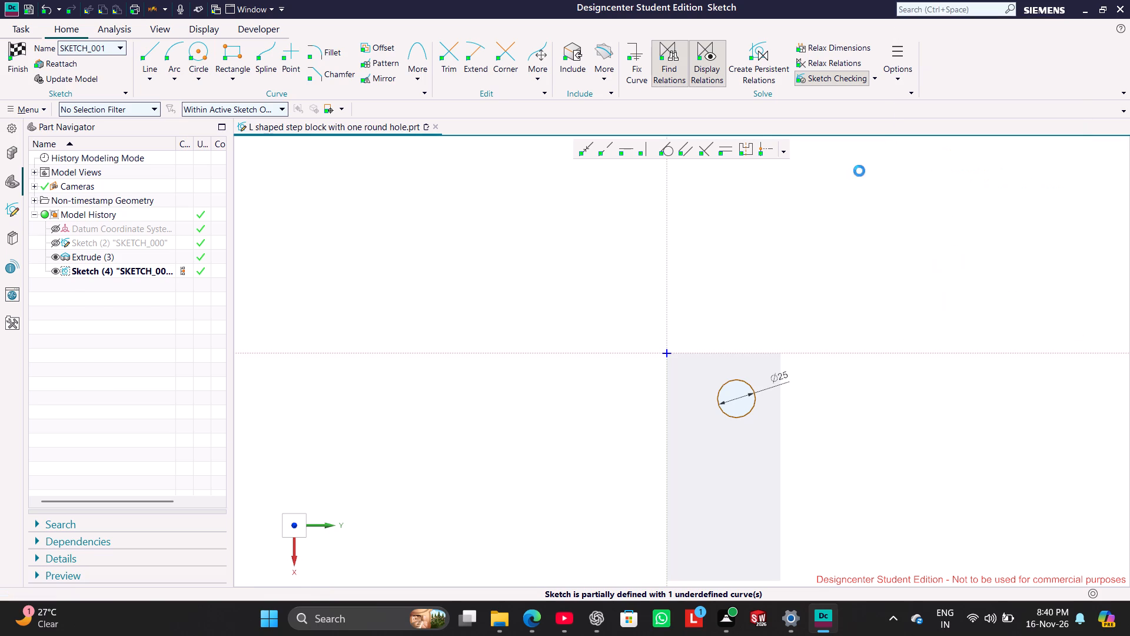
{"action": "left_click", "coordinate": [736, 399]}
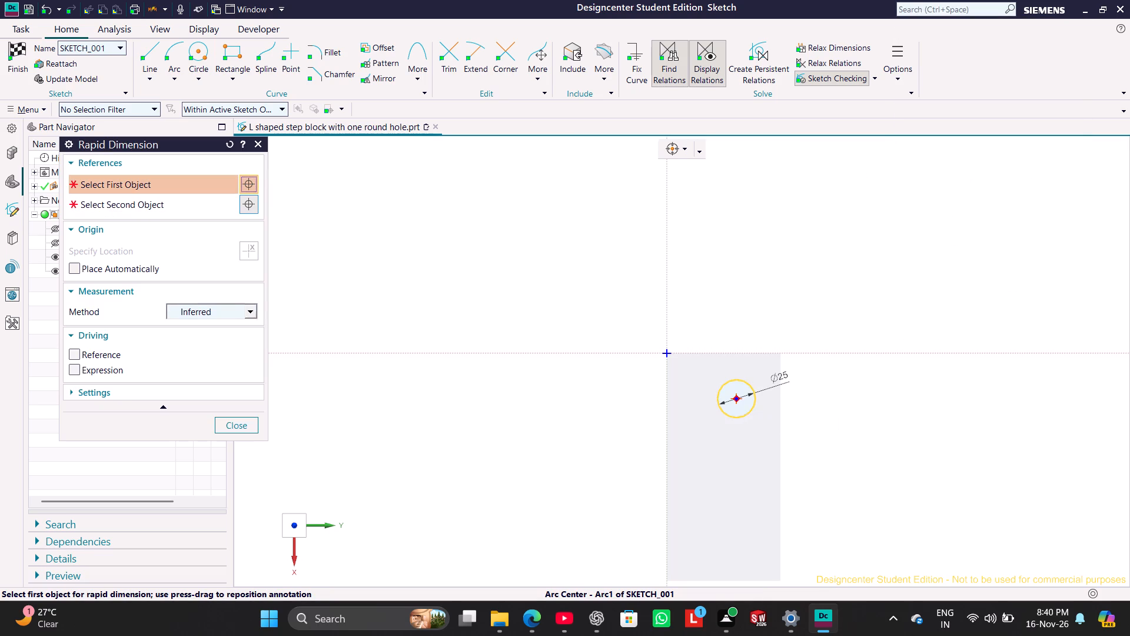
{"action": "left_click", "coordinate": [666, 377]}
{"action": "left_click", "coordinate": [699, 310]}
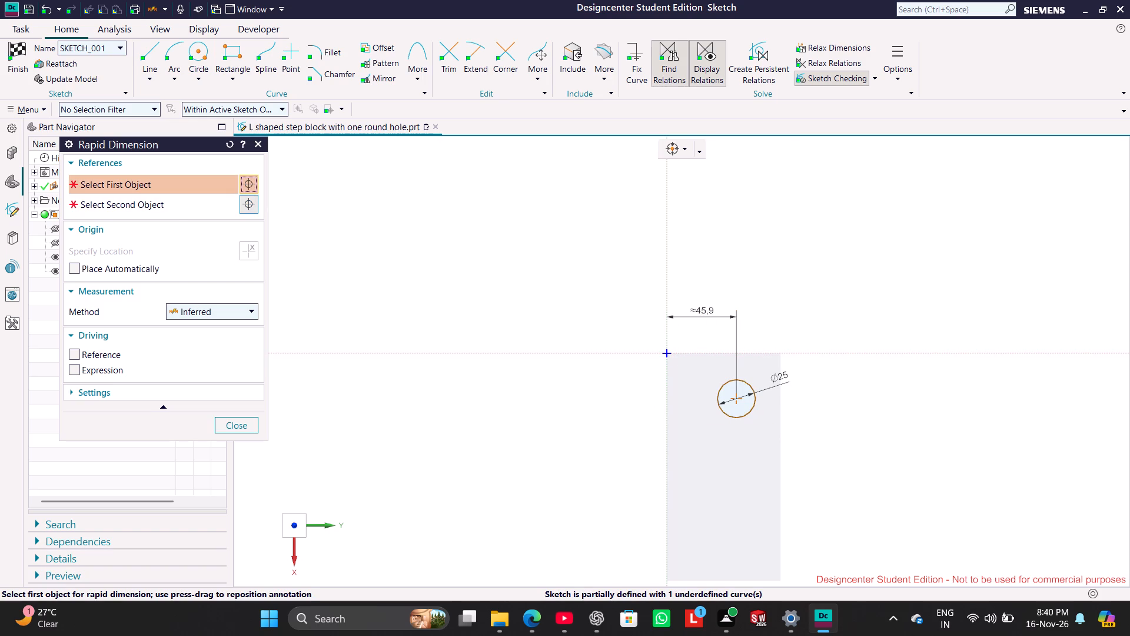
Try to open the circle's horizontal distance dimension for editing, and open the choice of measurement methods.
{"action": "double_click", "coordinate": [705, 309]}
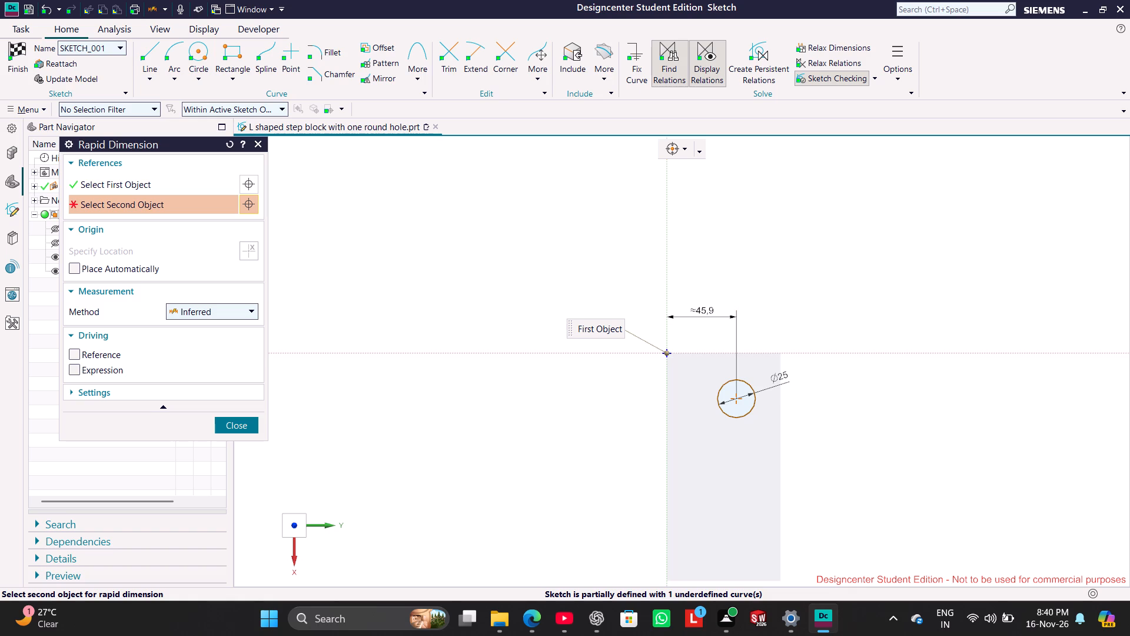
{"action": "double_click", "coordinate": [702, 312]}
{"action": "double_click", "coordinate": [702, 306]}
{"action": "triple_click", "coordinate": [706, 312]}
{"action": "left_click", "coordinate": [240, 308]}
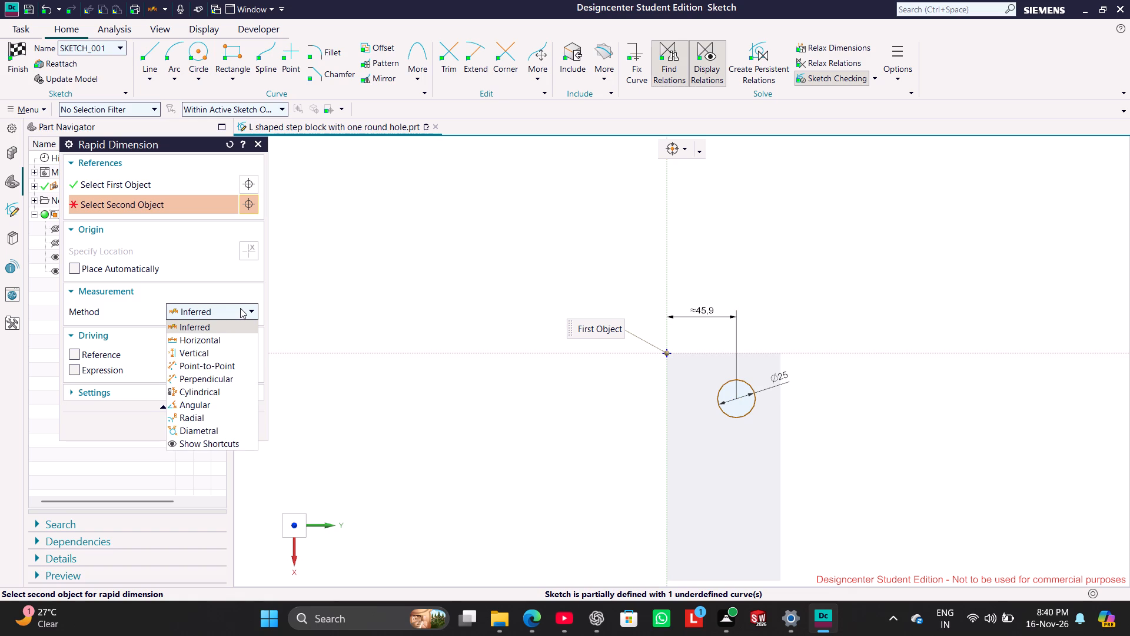
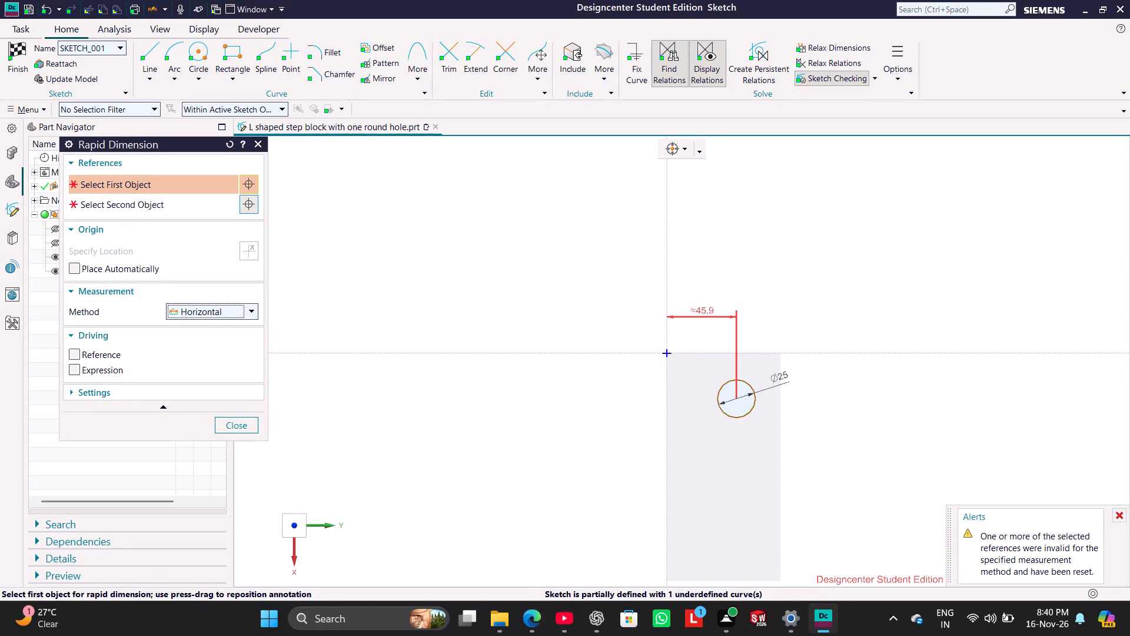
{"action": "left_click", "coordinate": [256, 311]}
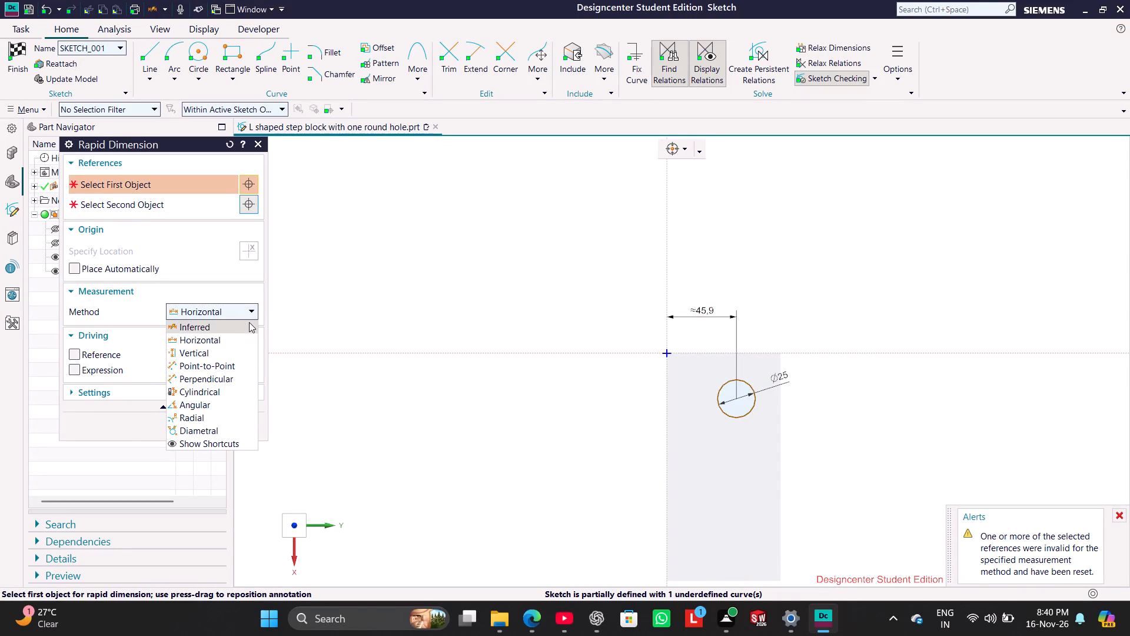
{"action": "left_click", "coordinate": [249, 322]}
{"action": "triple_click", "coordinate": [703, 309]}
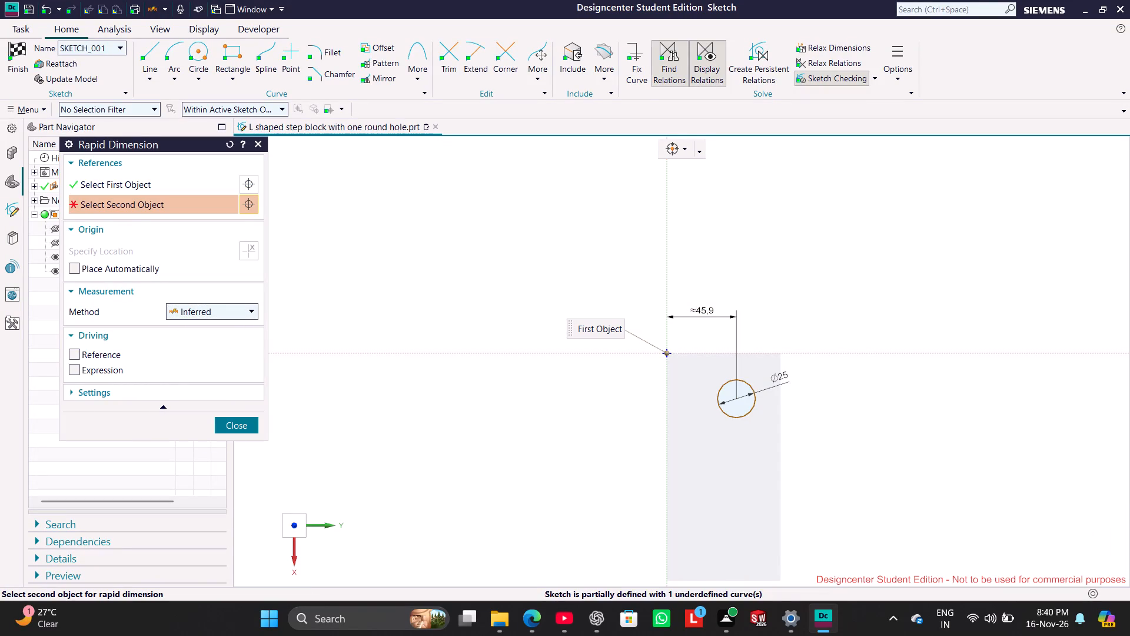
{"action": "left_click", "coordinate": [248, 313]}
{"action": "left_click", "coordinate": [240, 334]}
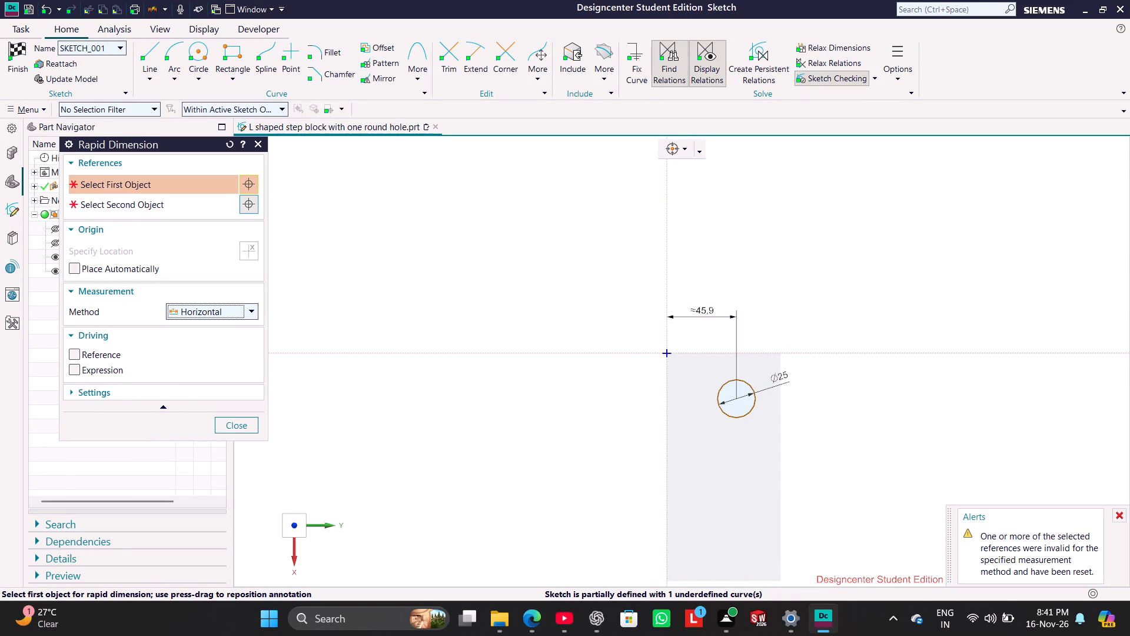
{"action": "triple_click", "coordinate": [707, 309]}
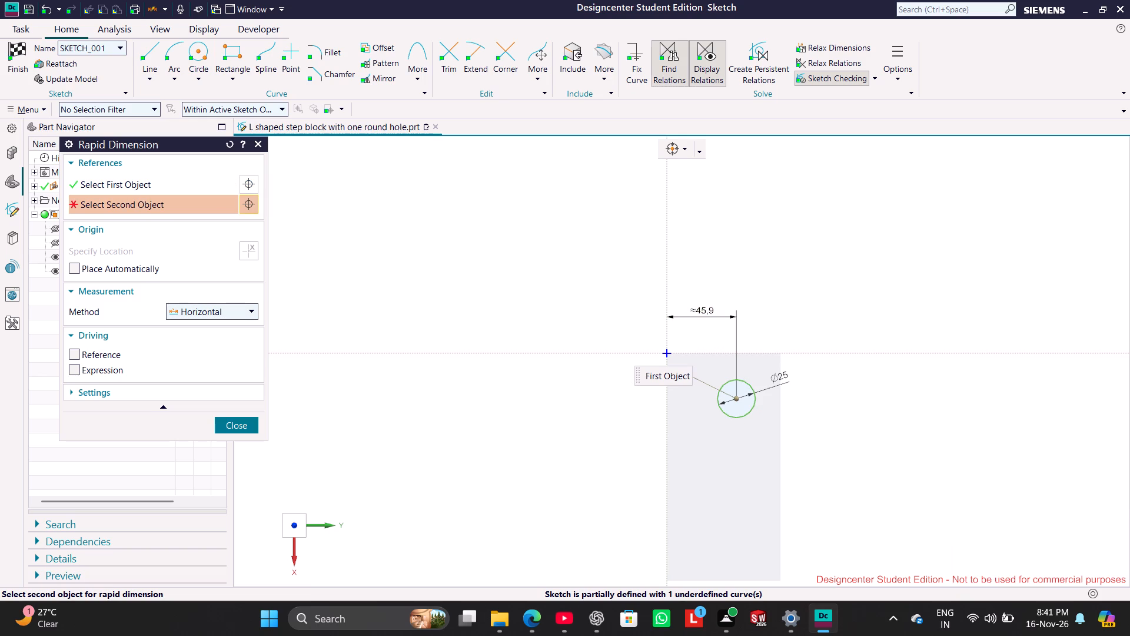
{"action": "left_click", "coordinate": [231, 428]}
Set the circle's horizontal distance dimension to 75/2 mm, keeping the formula as an expression.
{"action": "double_click", "coordinate": [708, 307]}
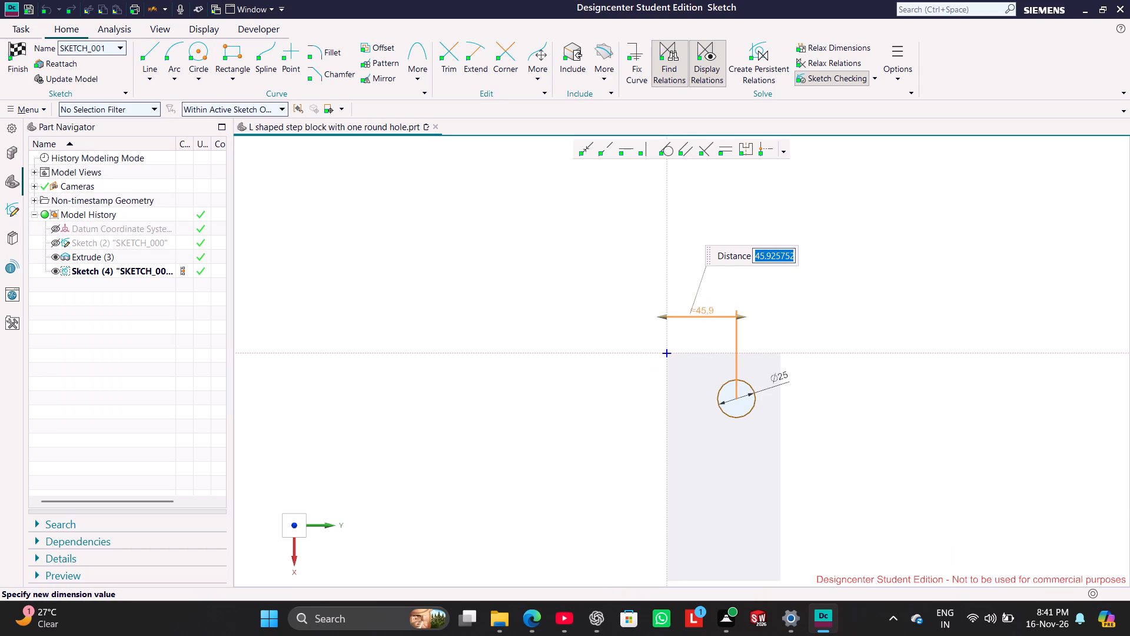
{"action": "type", "text": "75/2"}
{"action": "key", "text": "Return"}
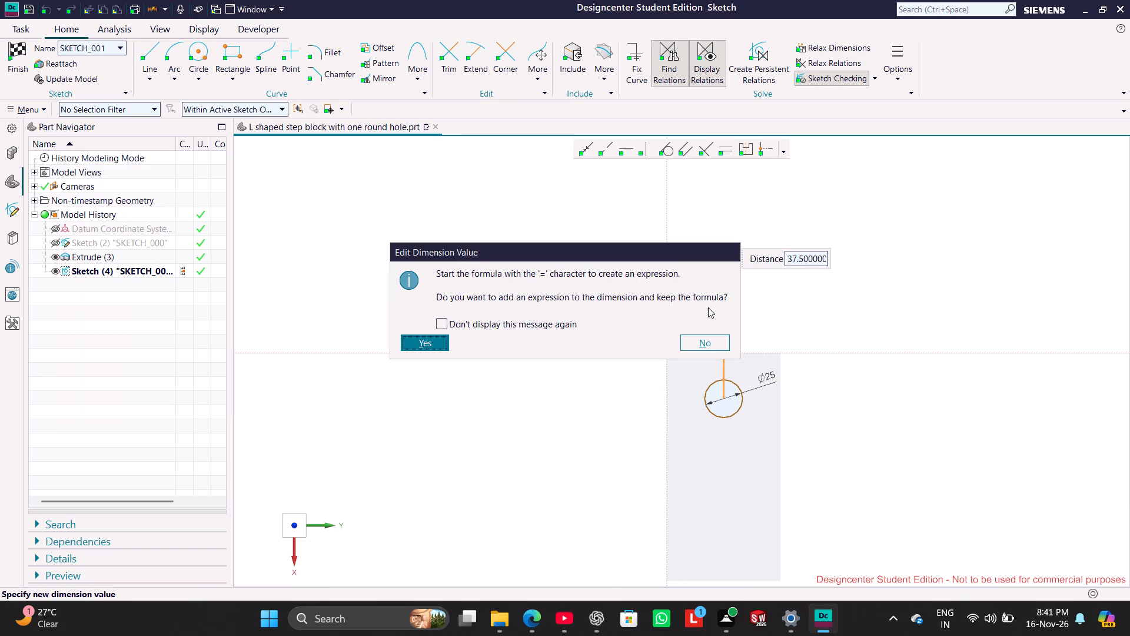
{"action": "left_click", "coordinate": [417, 343]}
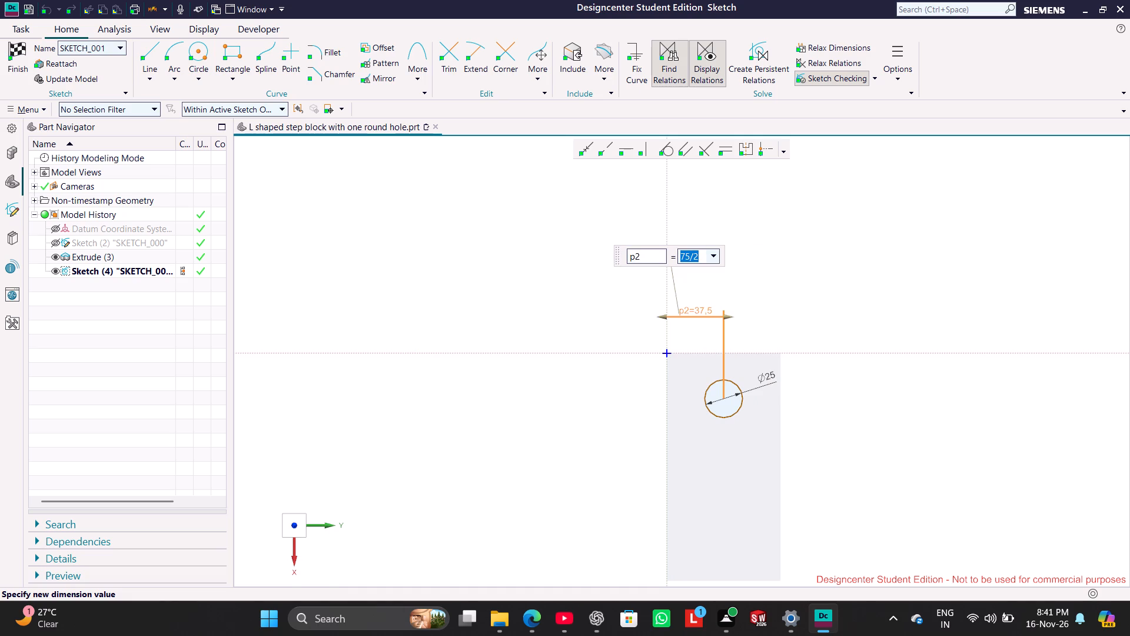
{"action": "left_click", "coordinate": [787, 264]}
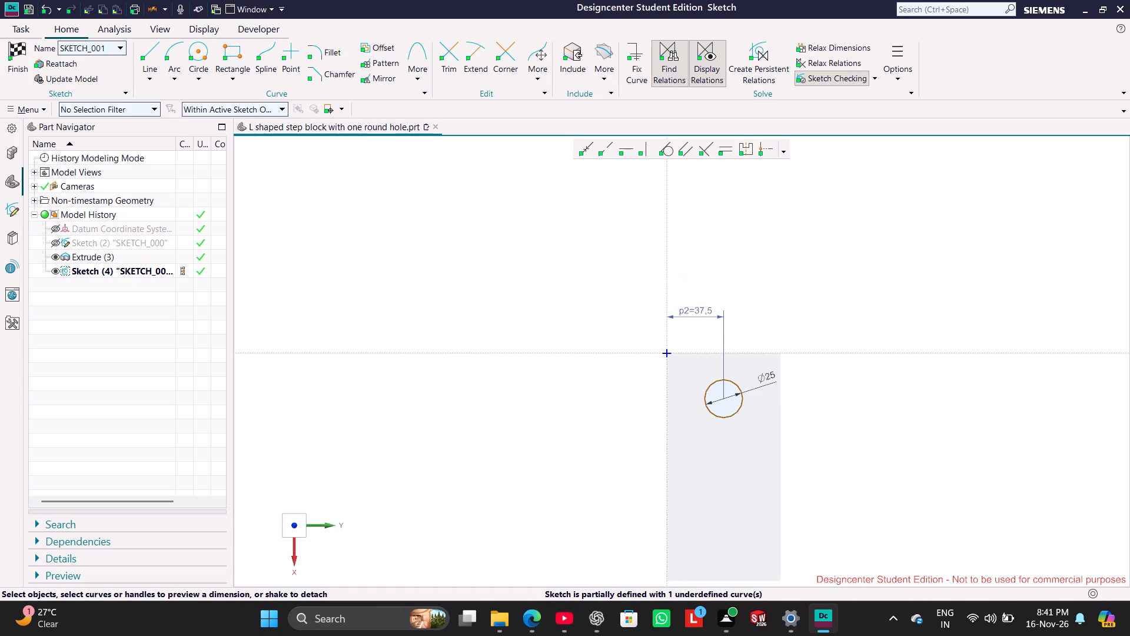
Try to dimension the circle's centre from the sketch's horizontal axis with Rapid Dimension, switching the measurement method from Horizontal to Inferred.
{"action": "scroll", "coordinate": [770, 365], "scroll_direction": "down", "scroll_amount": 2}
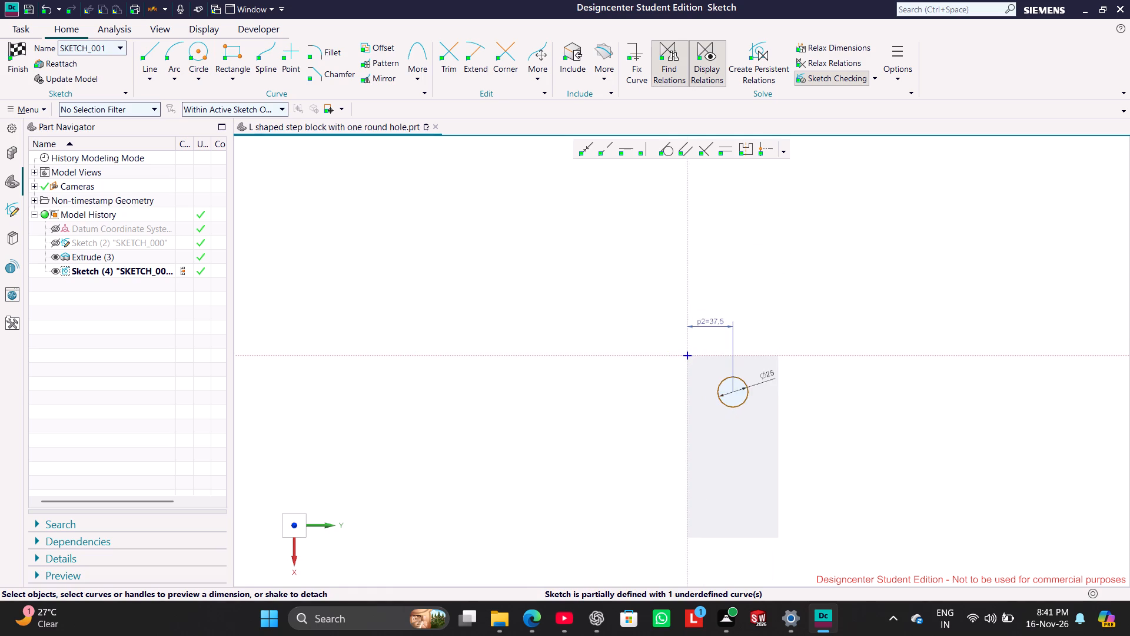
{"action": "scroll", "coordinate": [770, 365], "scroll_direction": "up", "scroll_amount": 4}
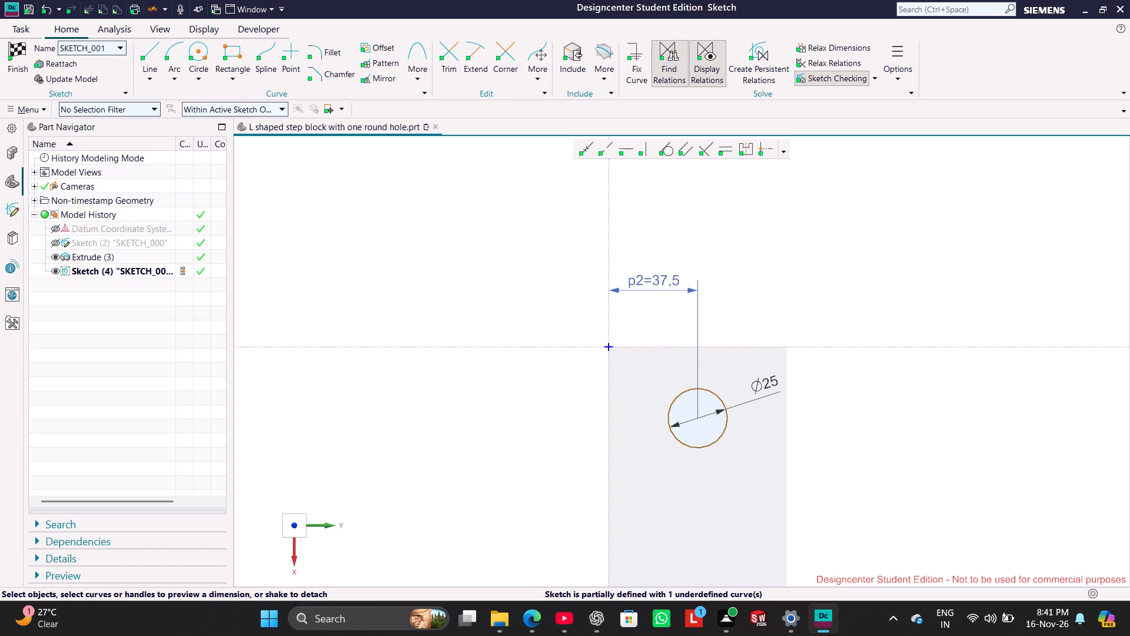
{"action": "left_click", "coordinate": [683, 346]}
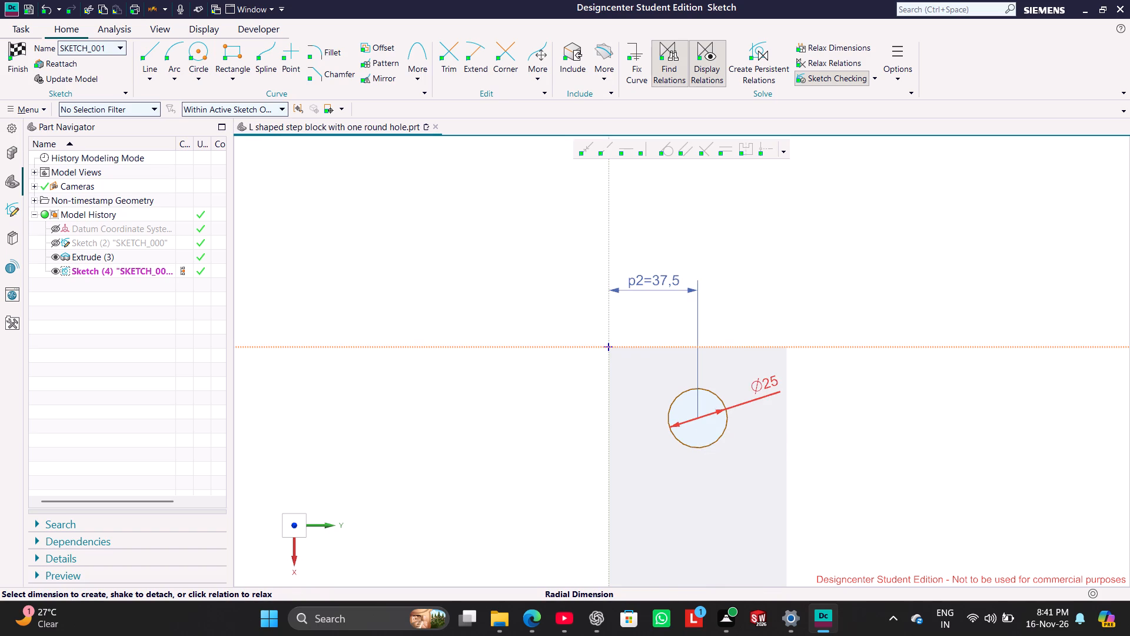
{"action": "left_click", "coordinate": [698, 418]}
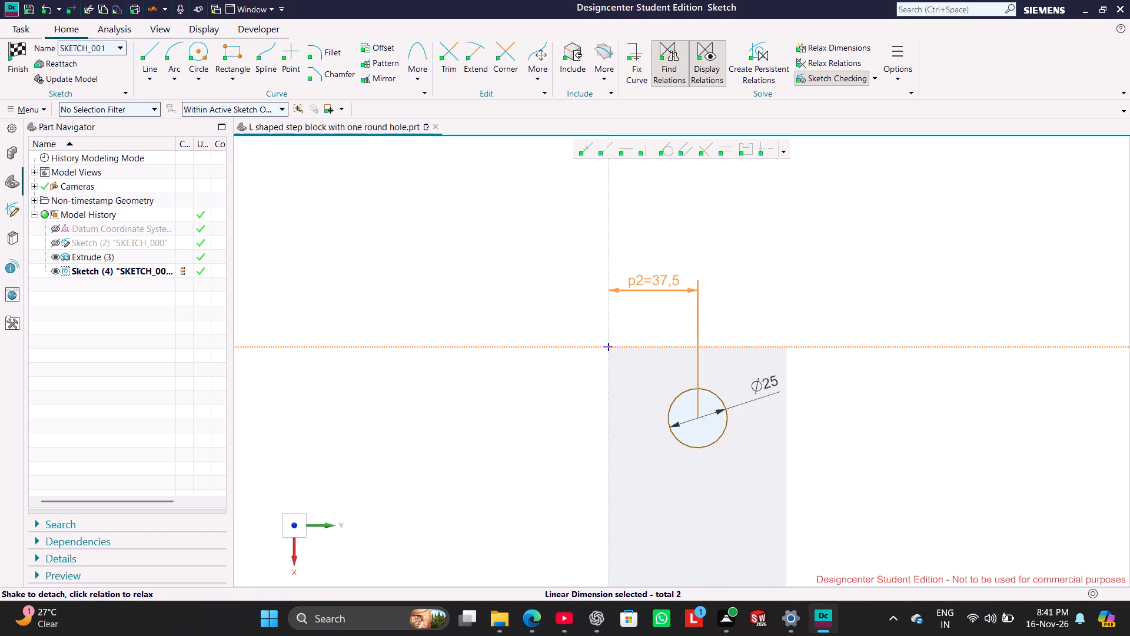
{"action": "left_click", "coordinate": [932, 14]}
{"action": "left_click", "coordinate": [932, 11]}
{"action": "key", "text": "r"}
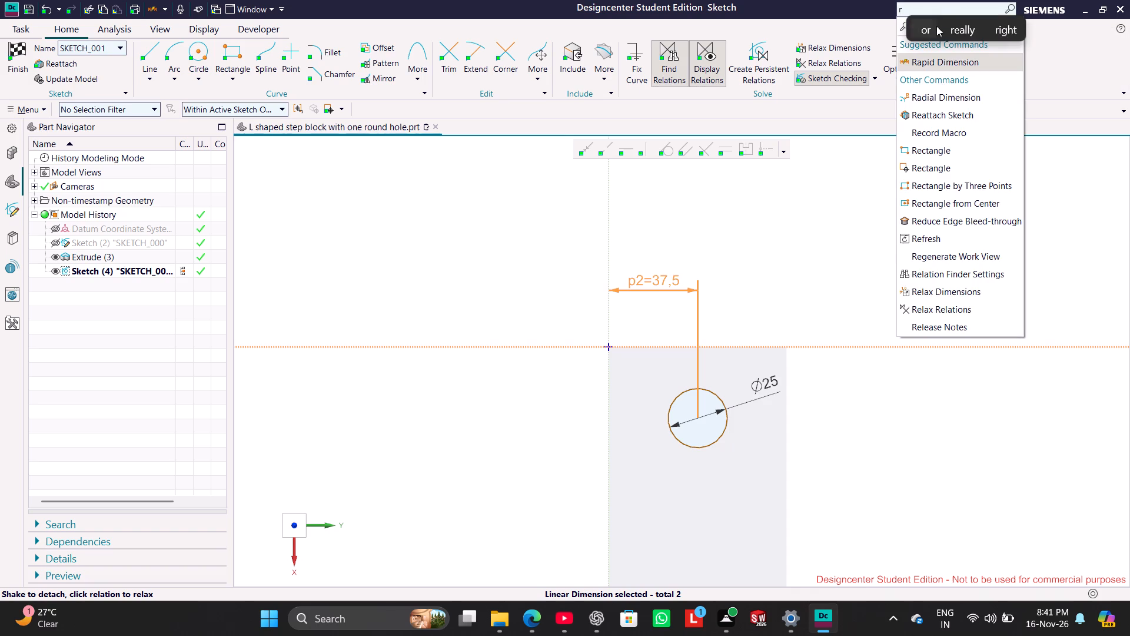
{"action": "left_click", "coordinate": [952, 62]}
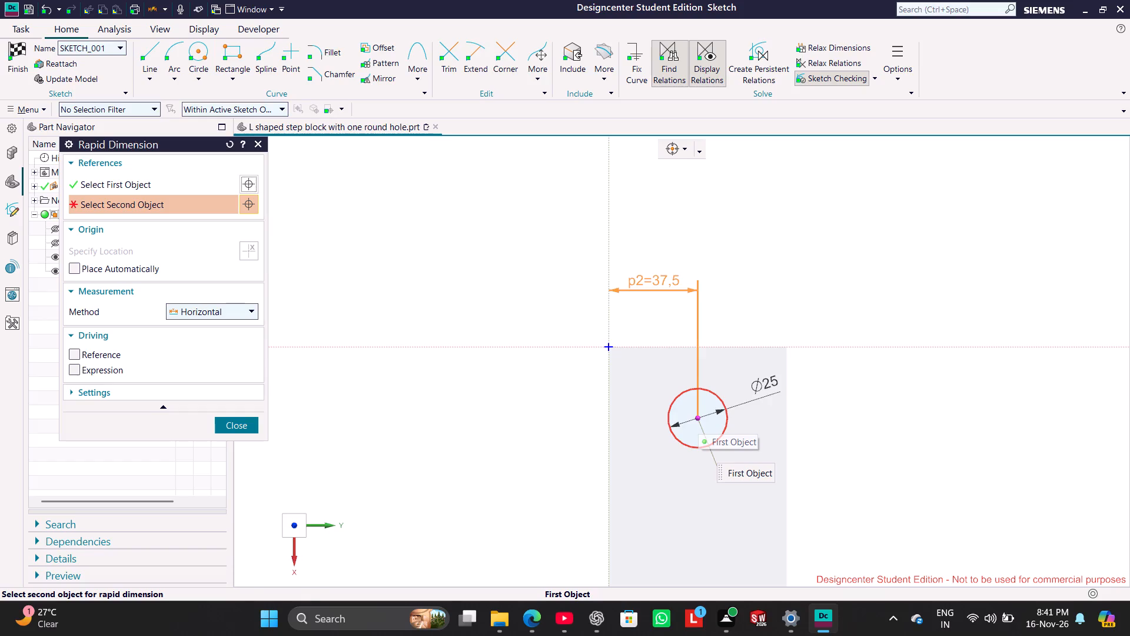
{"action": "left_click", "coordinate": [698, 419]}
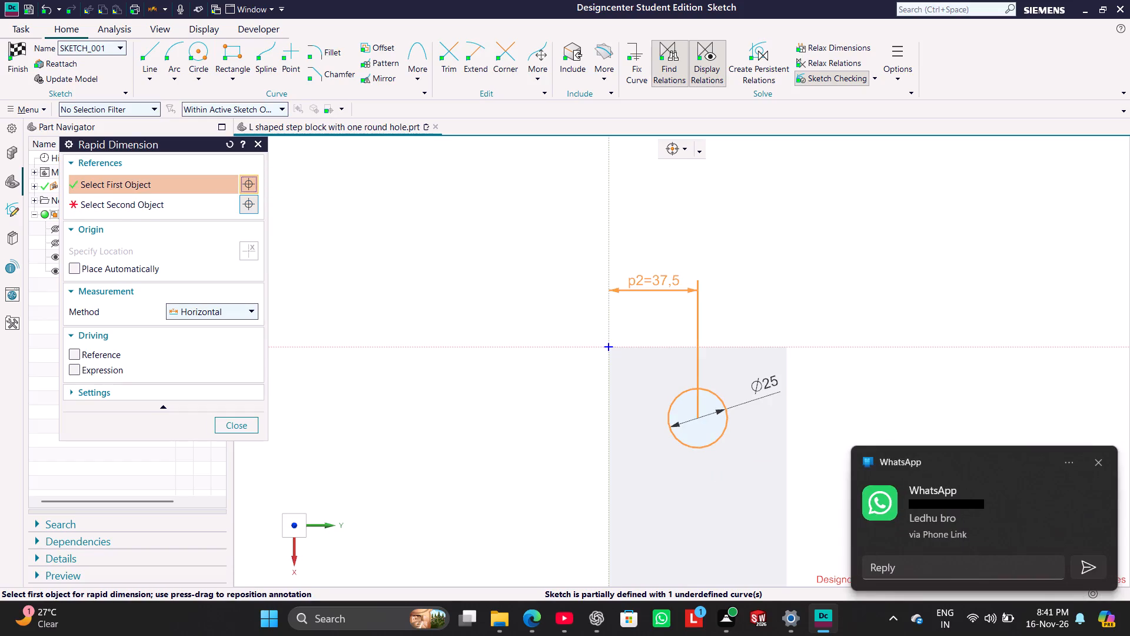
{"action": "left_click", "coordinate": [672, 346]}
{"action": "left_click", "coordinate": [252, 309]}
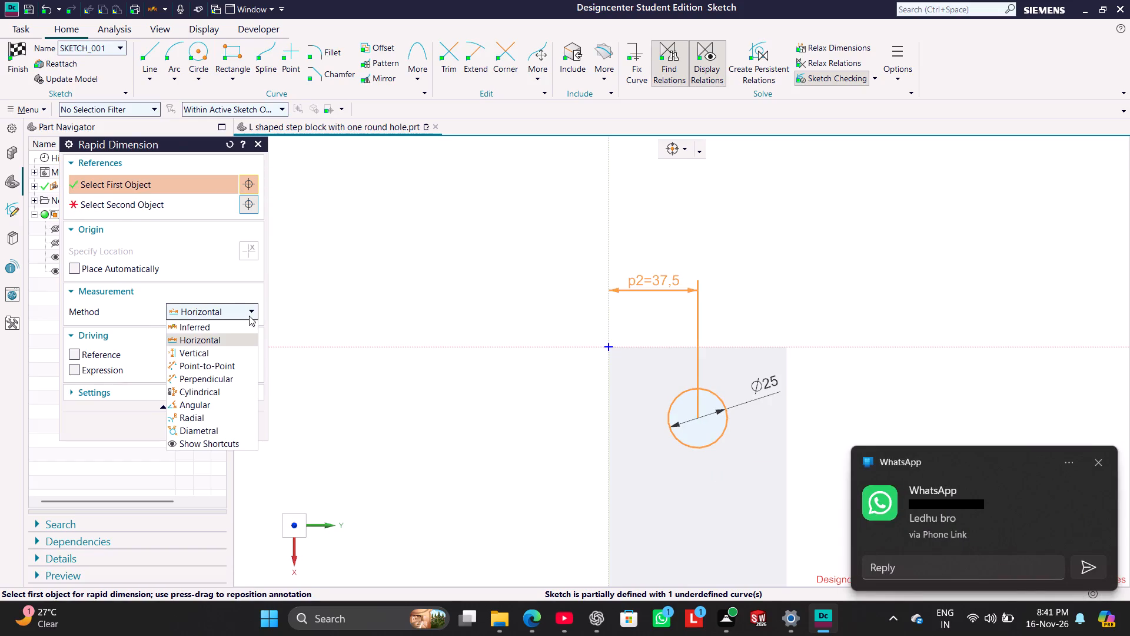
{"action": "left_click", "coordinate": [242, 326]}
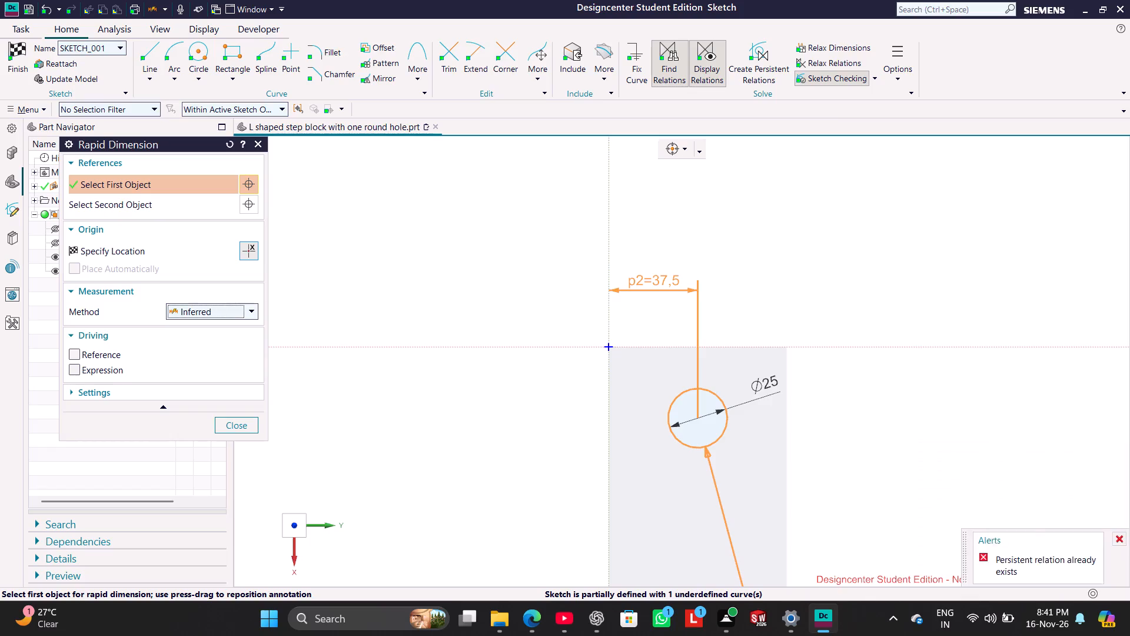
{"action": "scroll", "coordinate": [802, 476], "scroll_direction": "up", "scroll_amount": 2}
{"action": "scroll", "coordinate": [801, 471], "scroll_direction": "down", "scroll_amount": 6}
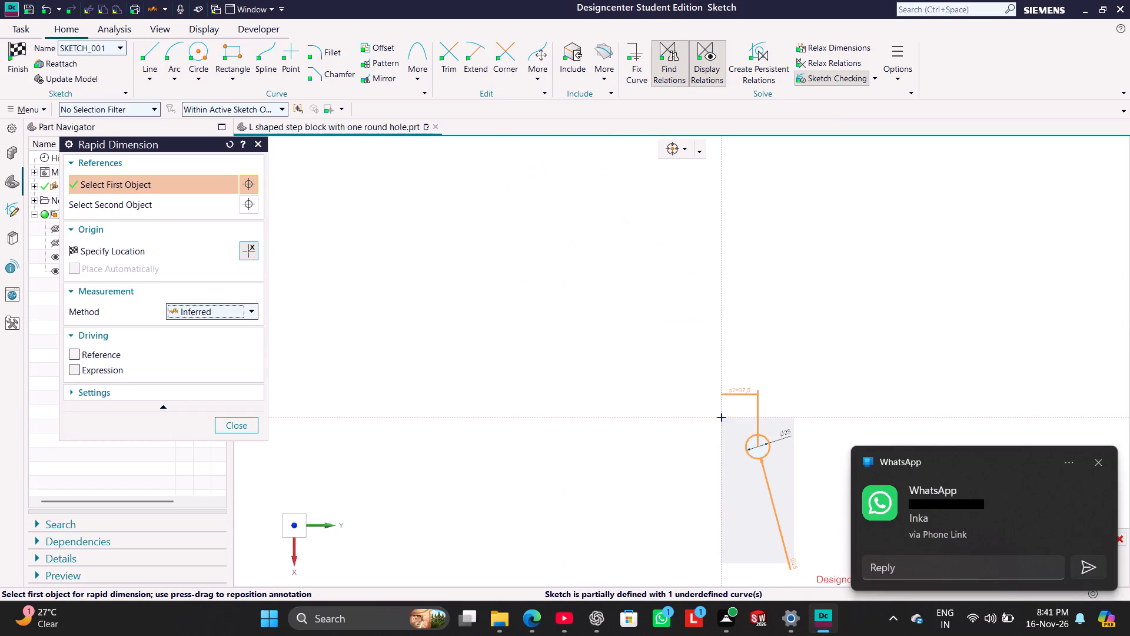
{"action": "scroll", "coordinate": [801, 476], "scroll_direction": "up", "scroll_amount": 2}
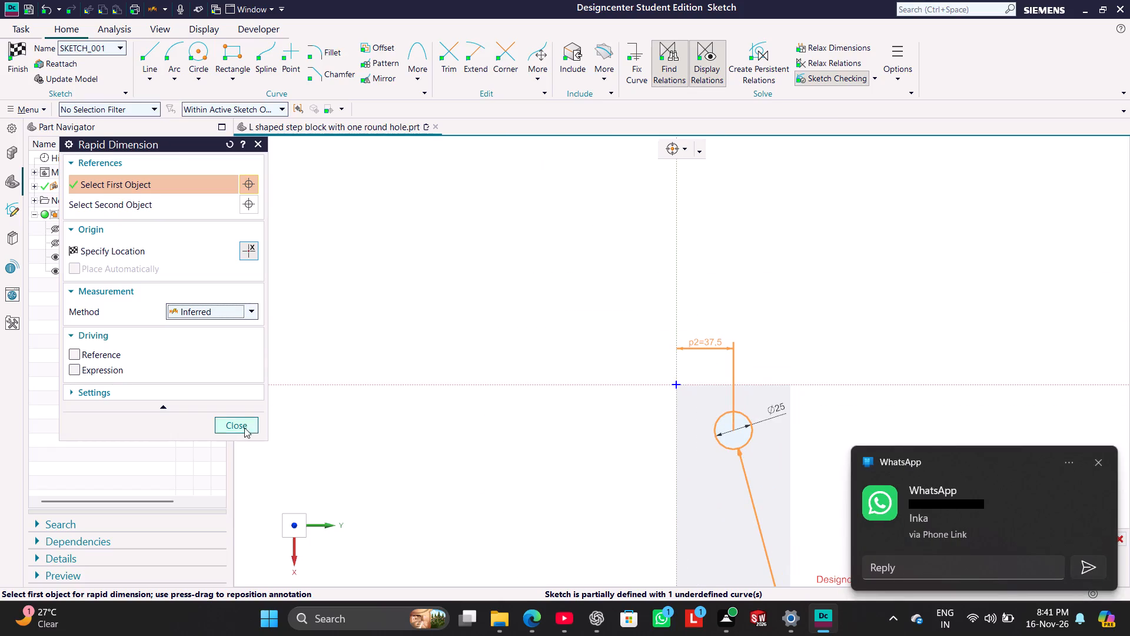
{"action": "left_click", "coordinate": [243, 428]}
Use Rapid Dimension with the Inferred method to dimension the vertical distance from the sketch's horizontal axis to the circle's centre.
{"action": "left_click", "coordinate": [936, 9]}
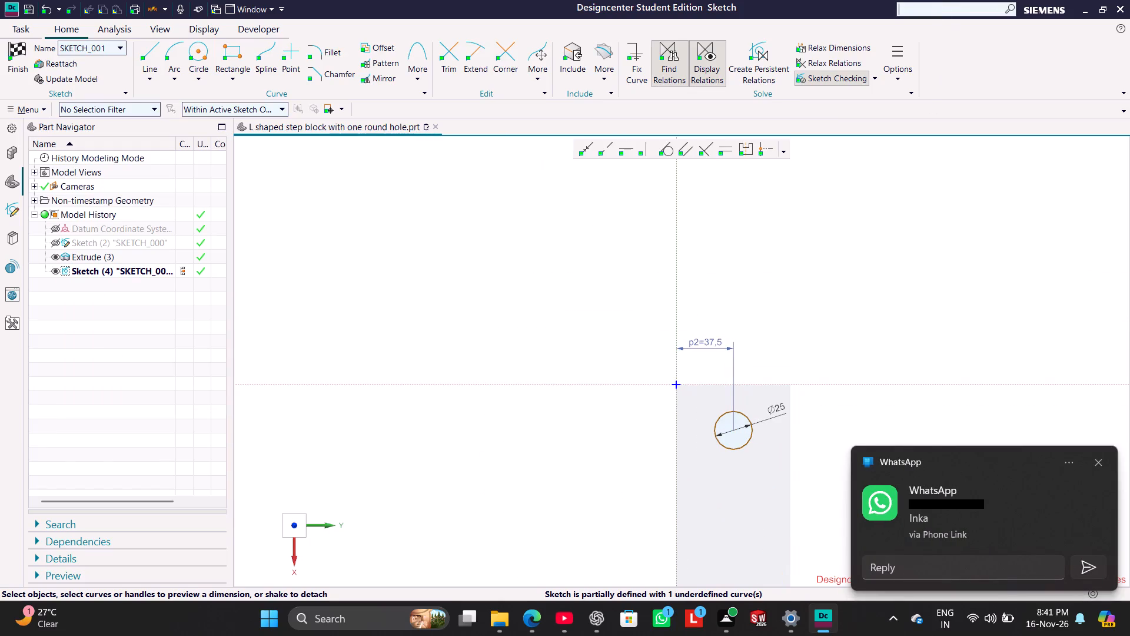
{"action": "key", "text": "r"}
{"action": "left_click", "coordinate": [946, 64]}
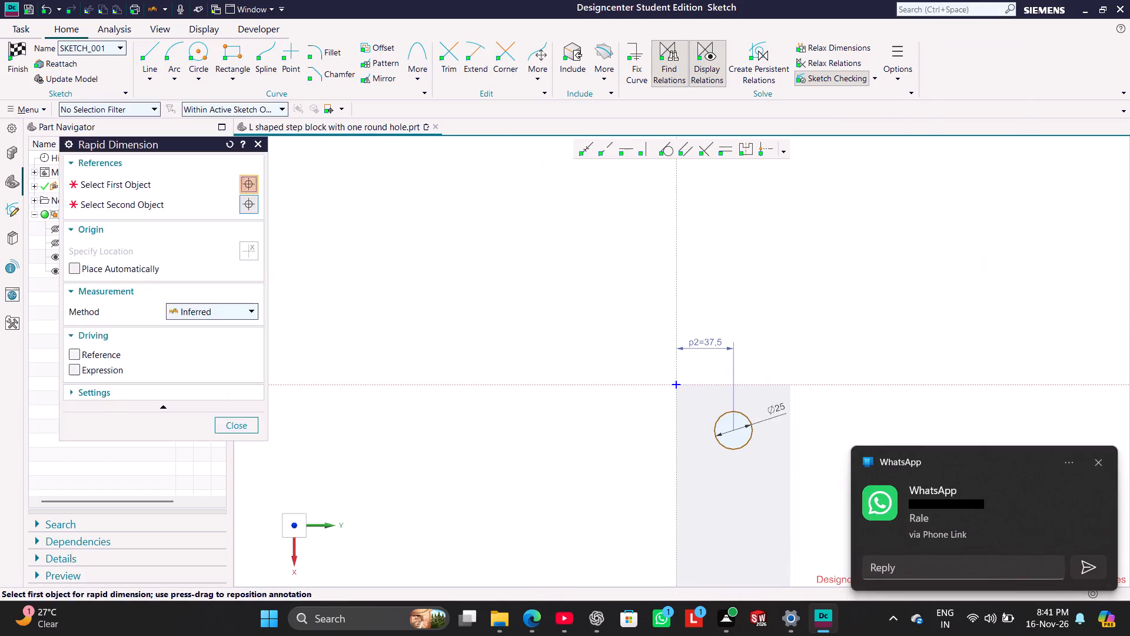
{"action": "scroll", "coordinate": [766, 443], "scroll_direction": "down", "scroll_amount": 3}
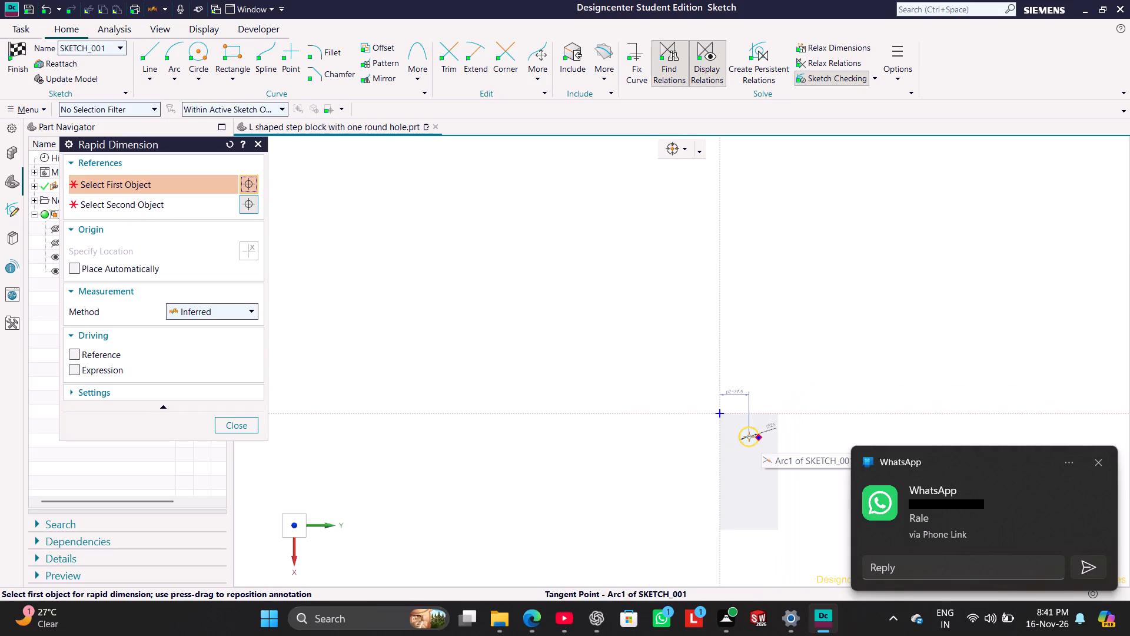
{"action": "scroll", "coordinate": [761, 438], "scroll_direction": "up", "scroll_amount": 6}
{"action": "left_click", "coordinate": [714, 435]}
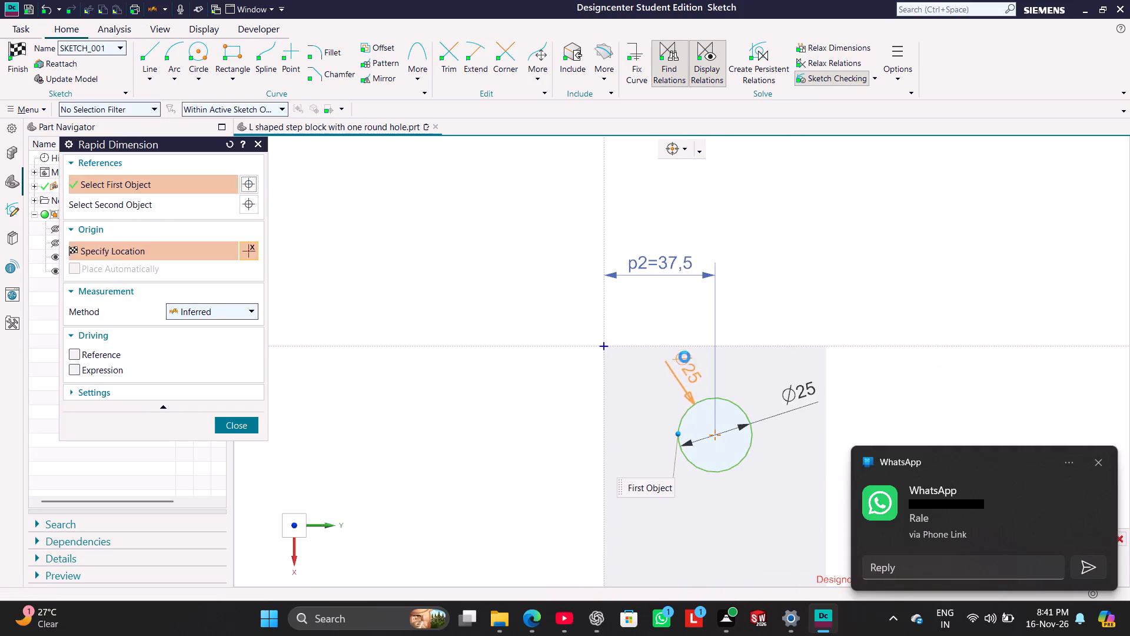
{"action": "left_click", "coordinate": [683, 345]}
{"action": "left_click", "coordinate": [498, 398]}
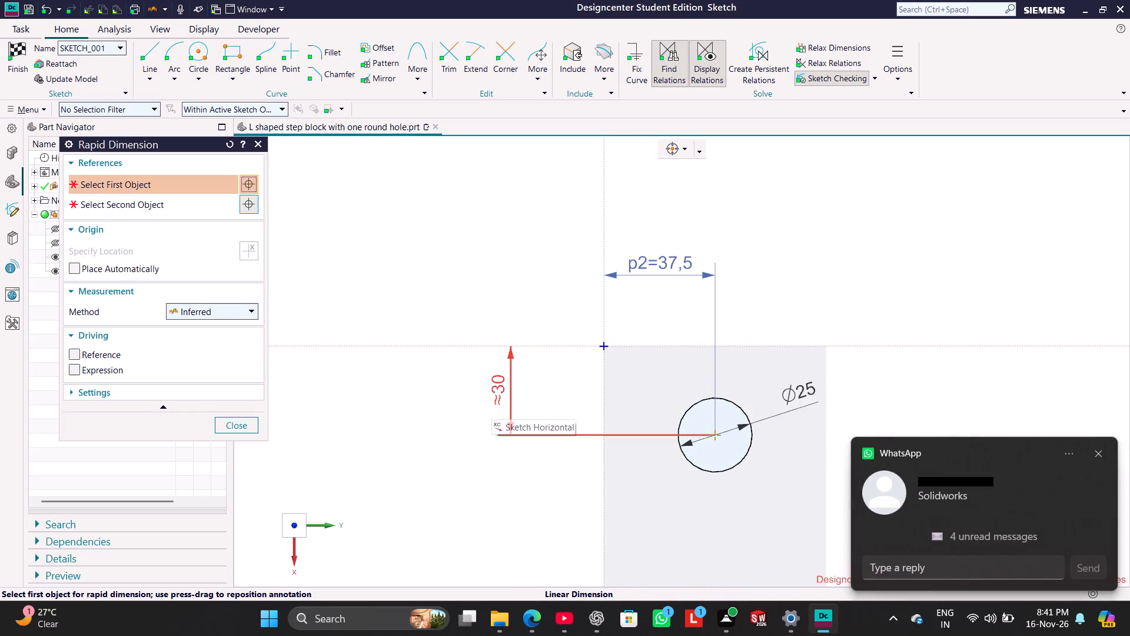
Set the circle's vertical distance dimension to 35 mm.
{"action": "type", "text": "35"}
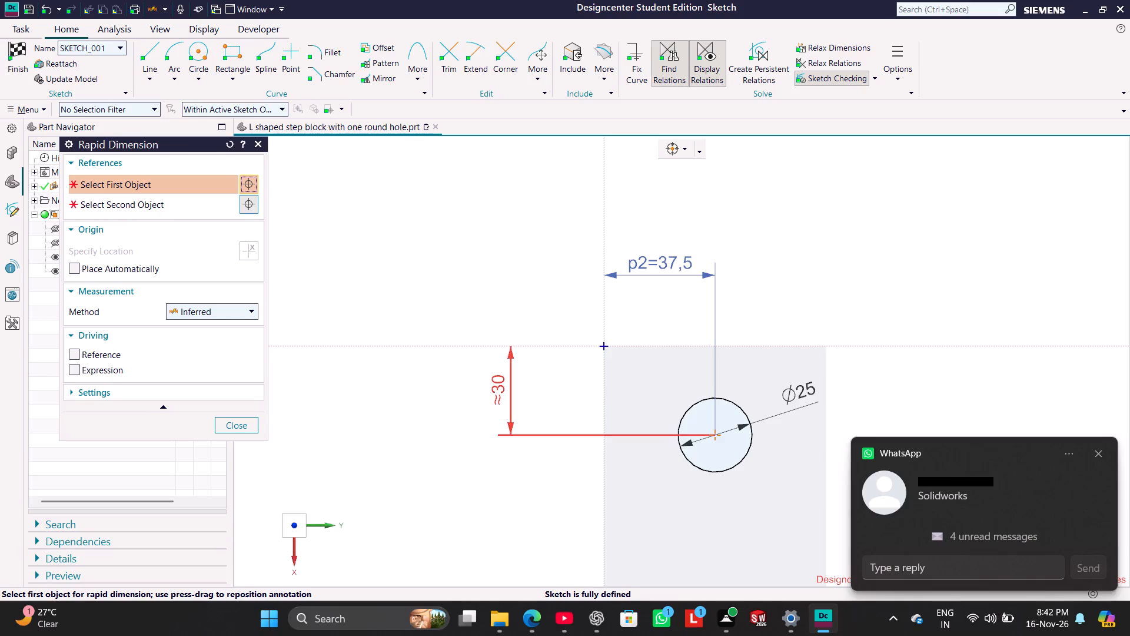
{"action": "double_click", "coordinate": [493, 388]}
{"action": "left_click", "coordinate": [248, 422]}
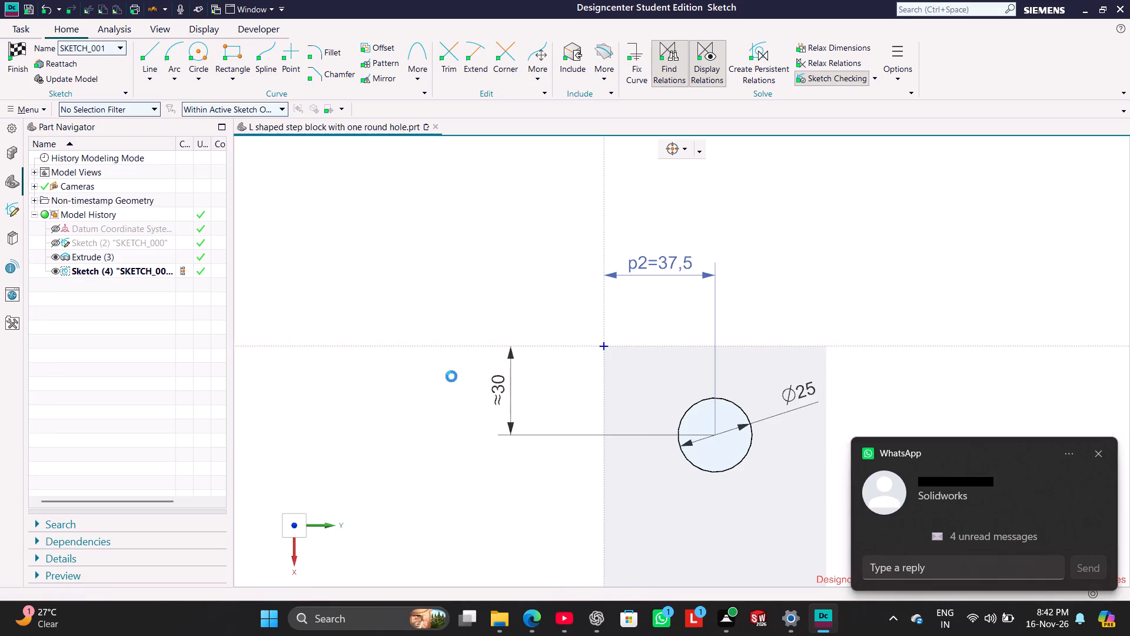
{"action": "double_click", "coordinate": [493, 390]}
{"action": "type", "text": "35"}
{"action": "key", "text": "Return"}
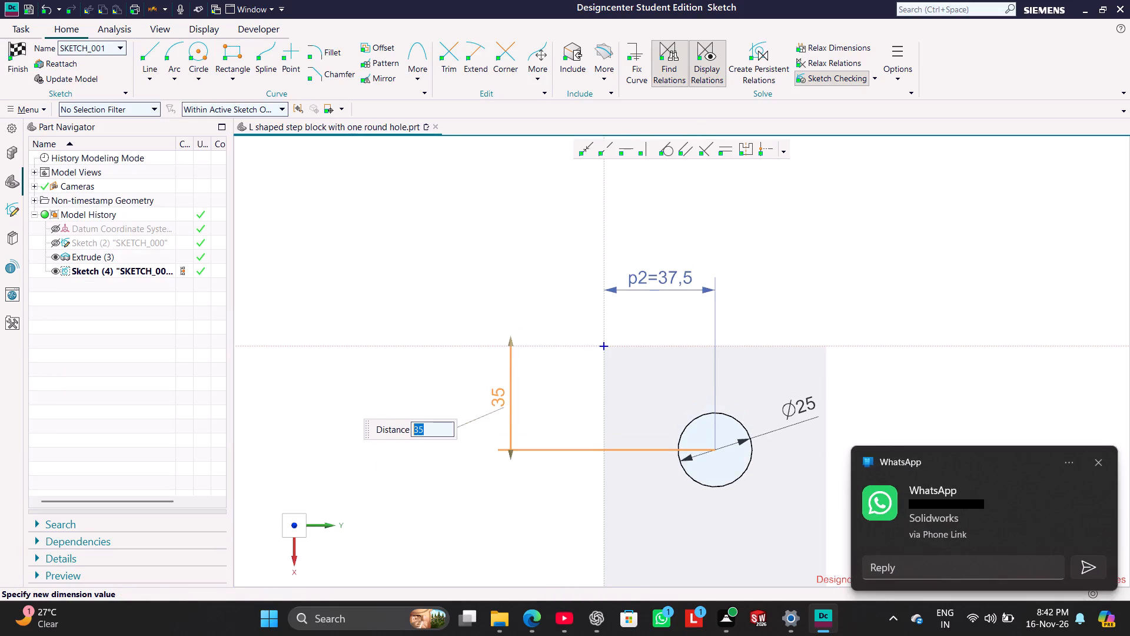
{"action": "left_click", "coordinate": [490, 489]}
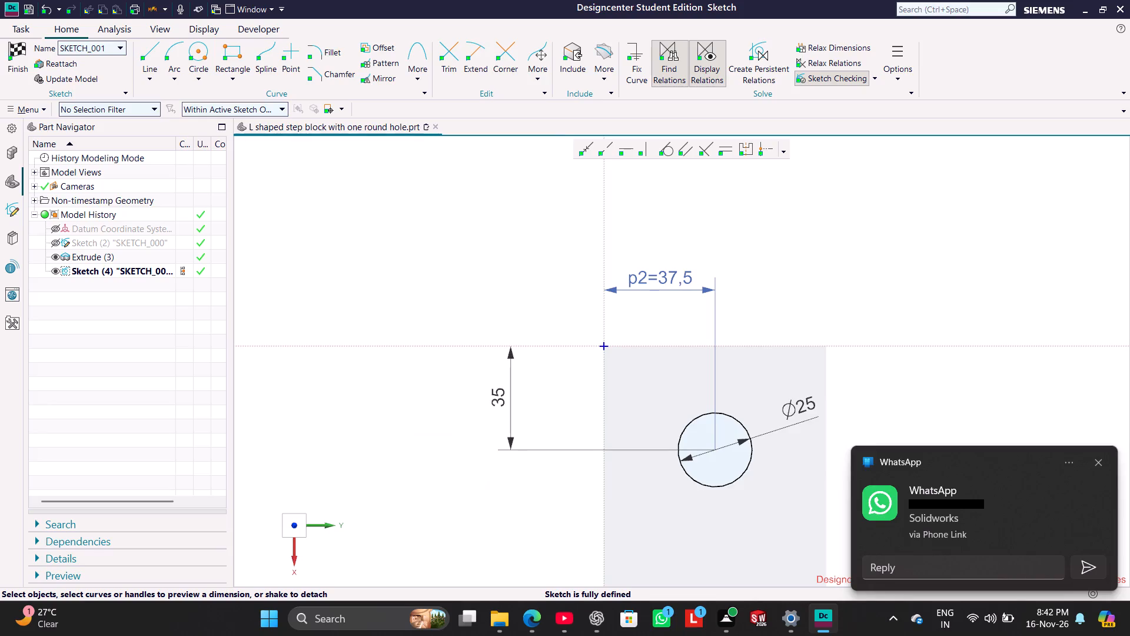
Finish the hole circle sketch and return to the 3D model.
{"action": "left_click", "coordinate": [22, 67]}
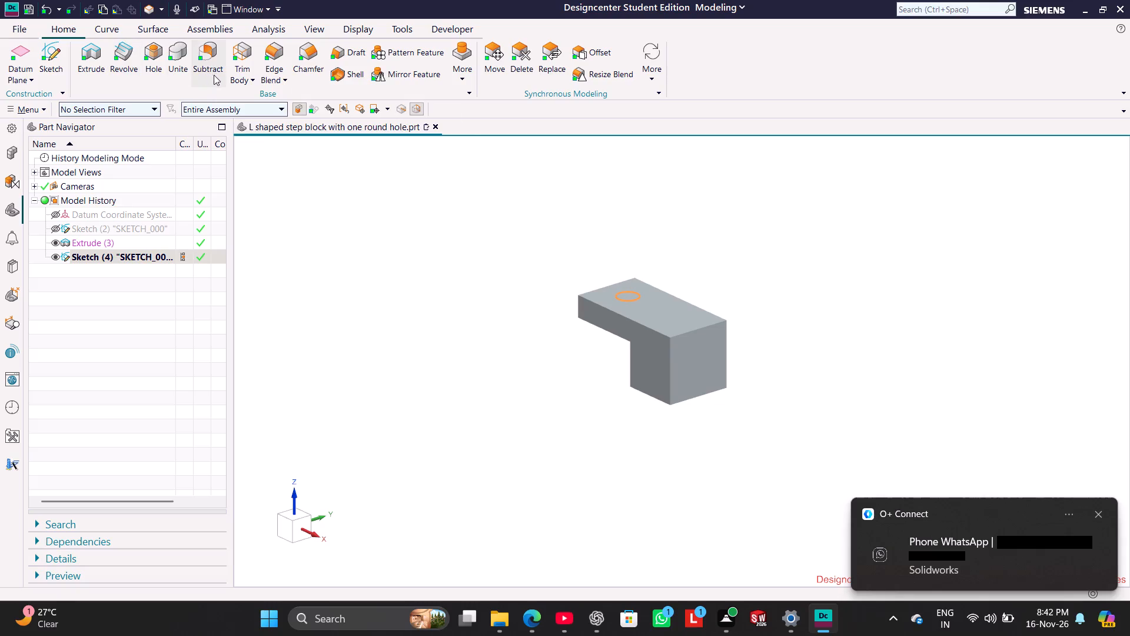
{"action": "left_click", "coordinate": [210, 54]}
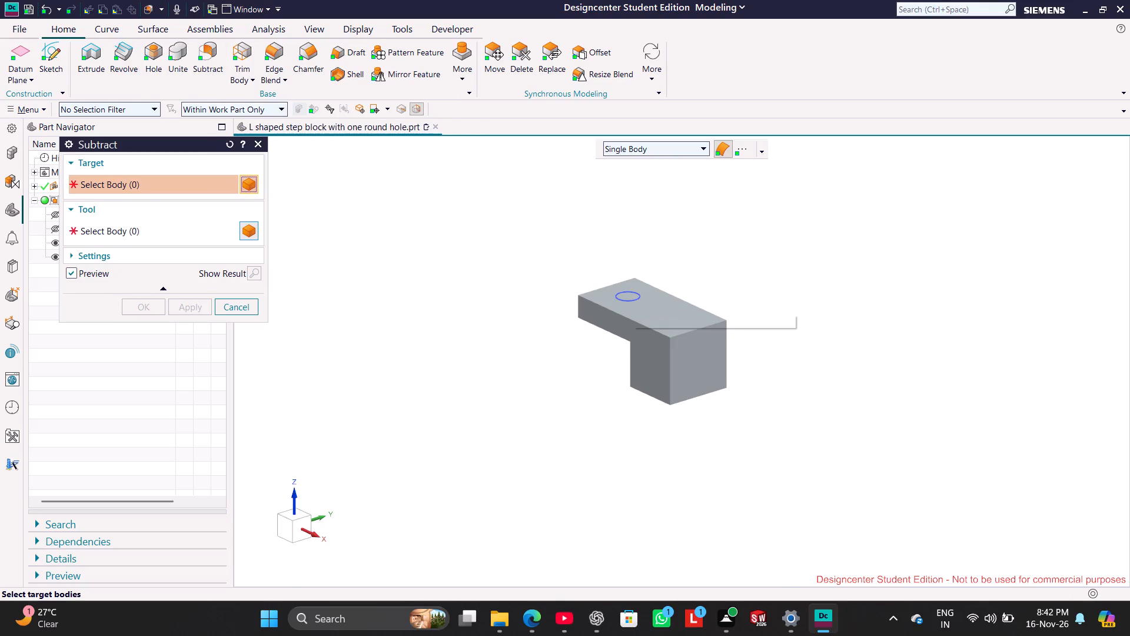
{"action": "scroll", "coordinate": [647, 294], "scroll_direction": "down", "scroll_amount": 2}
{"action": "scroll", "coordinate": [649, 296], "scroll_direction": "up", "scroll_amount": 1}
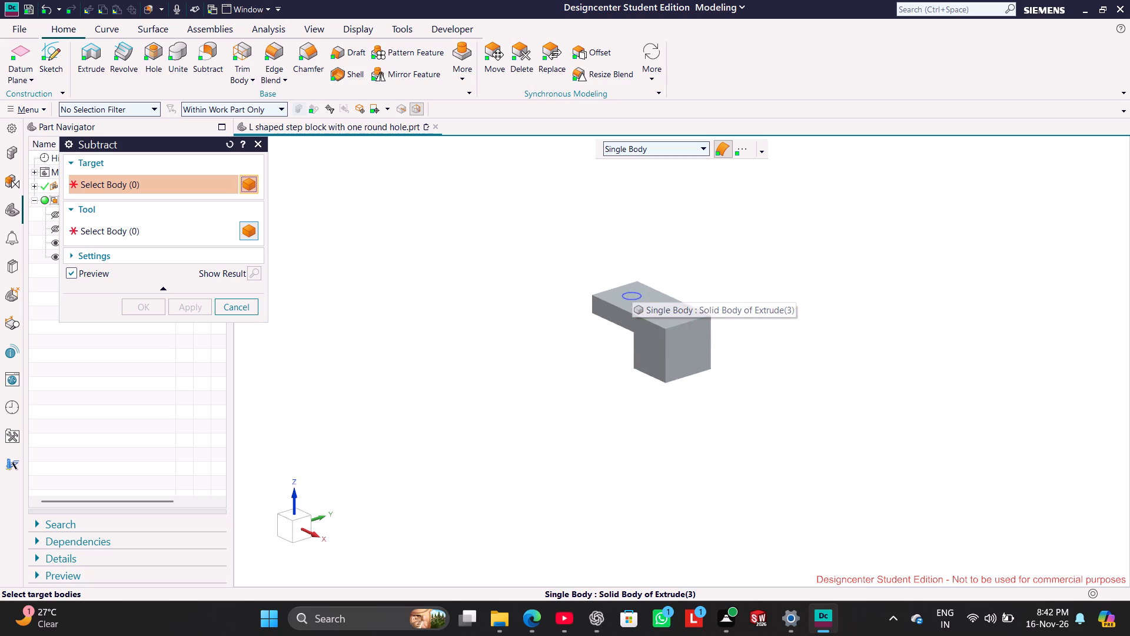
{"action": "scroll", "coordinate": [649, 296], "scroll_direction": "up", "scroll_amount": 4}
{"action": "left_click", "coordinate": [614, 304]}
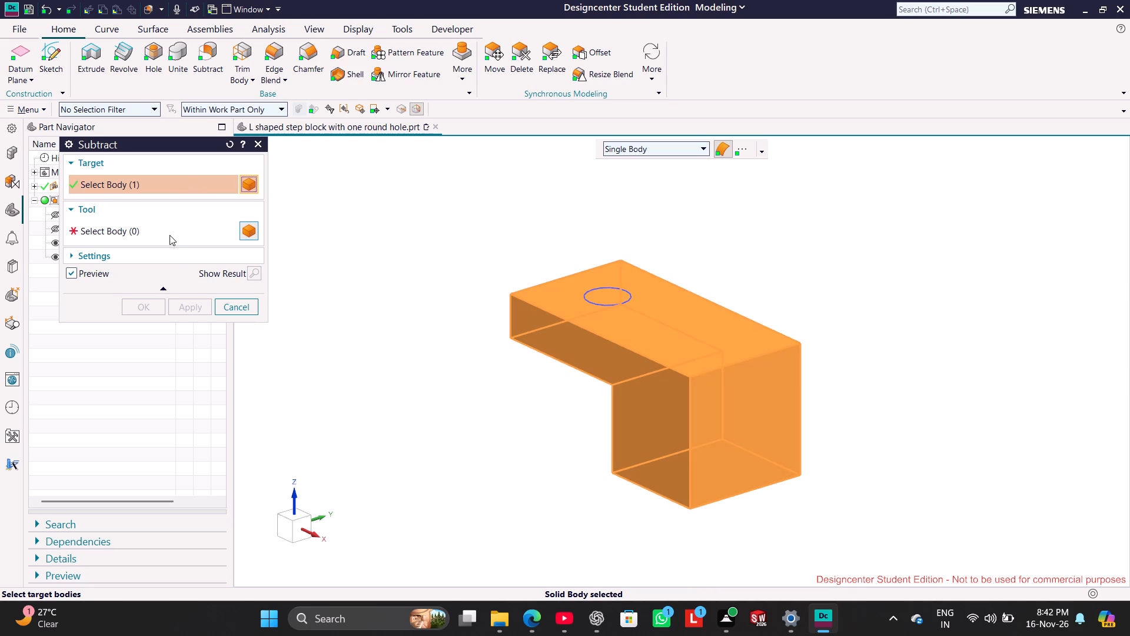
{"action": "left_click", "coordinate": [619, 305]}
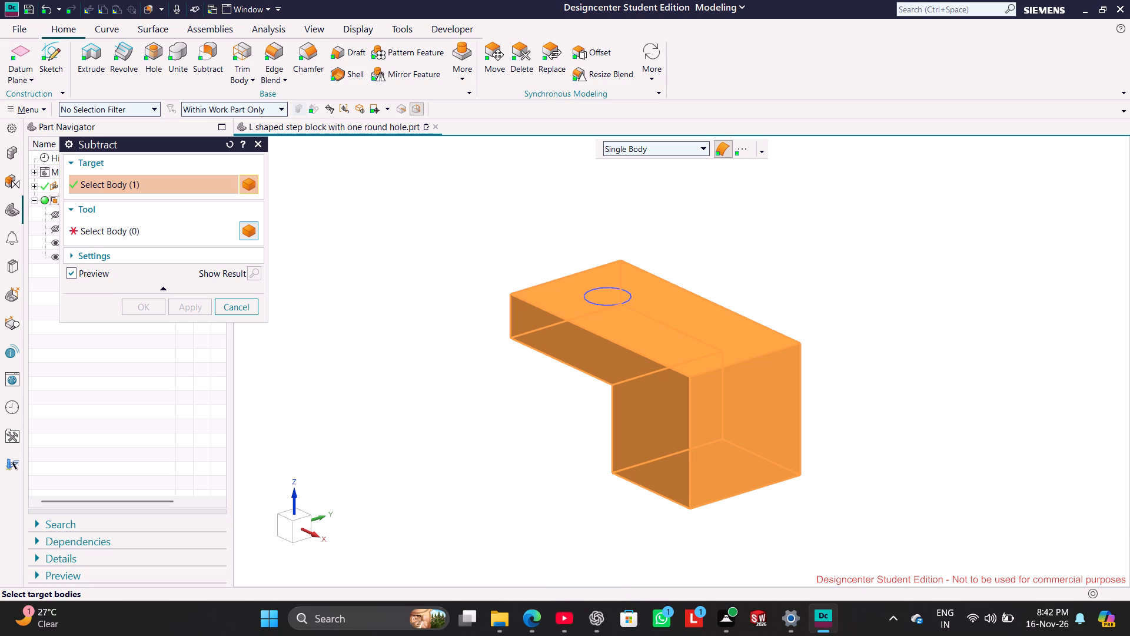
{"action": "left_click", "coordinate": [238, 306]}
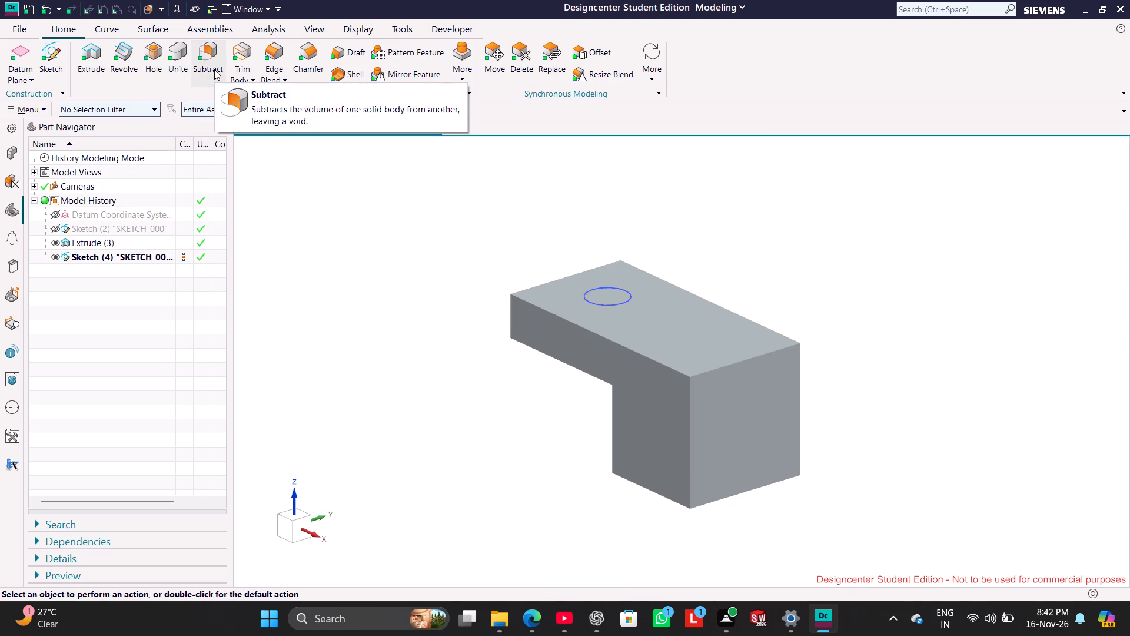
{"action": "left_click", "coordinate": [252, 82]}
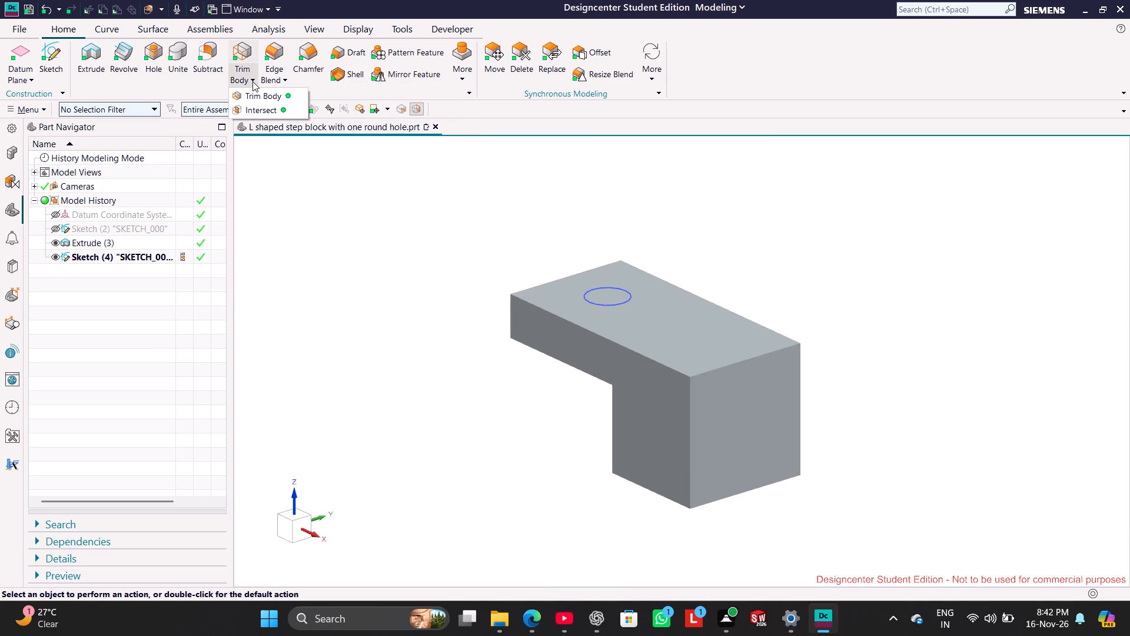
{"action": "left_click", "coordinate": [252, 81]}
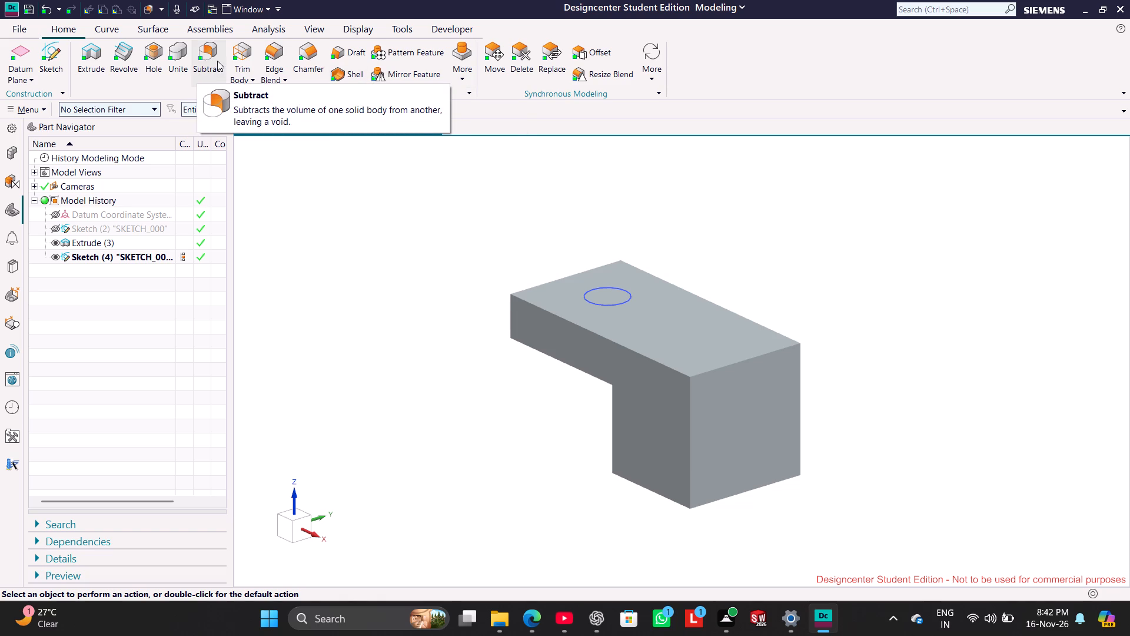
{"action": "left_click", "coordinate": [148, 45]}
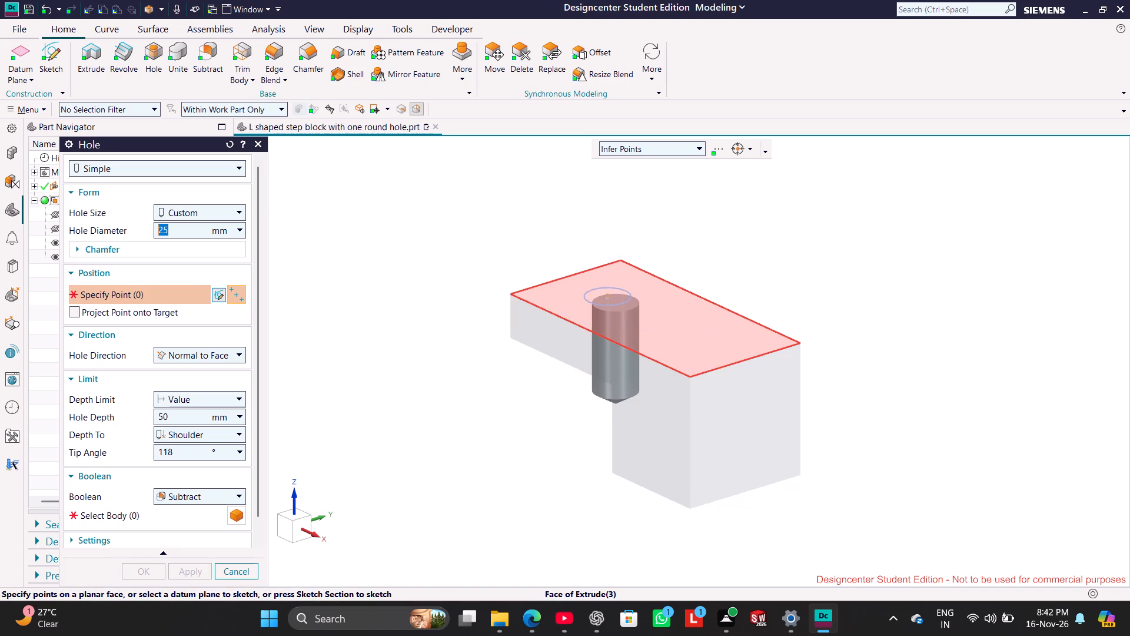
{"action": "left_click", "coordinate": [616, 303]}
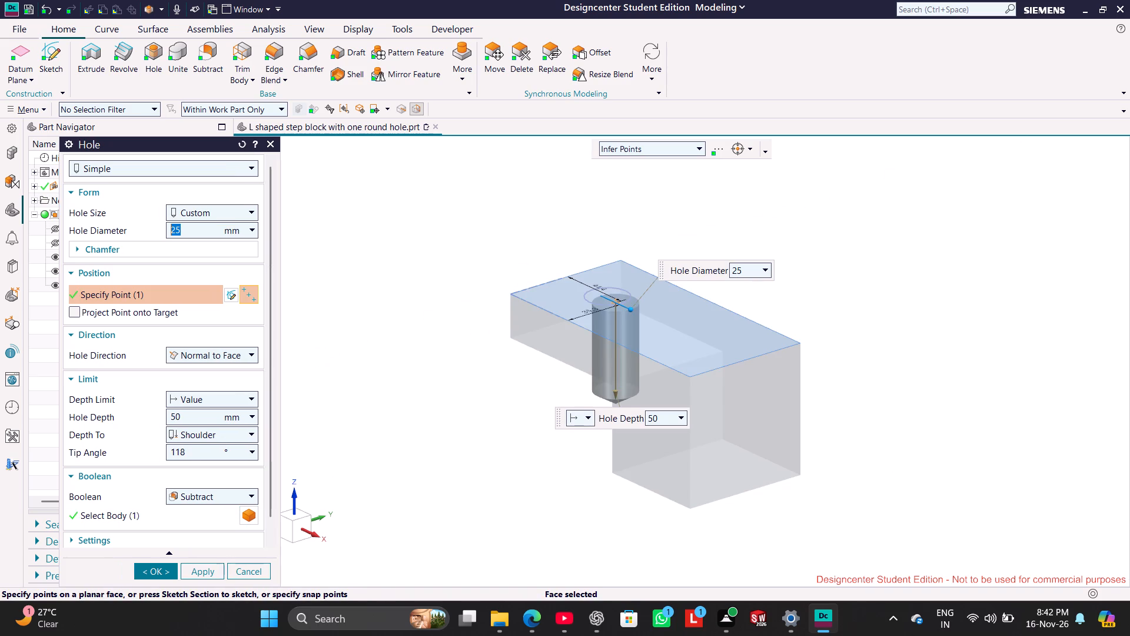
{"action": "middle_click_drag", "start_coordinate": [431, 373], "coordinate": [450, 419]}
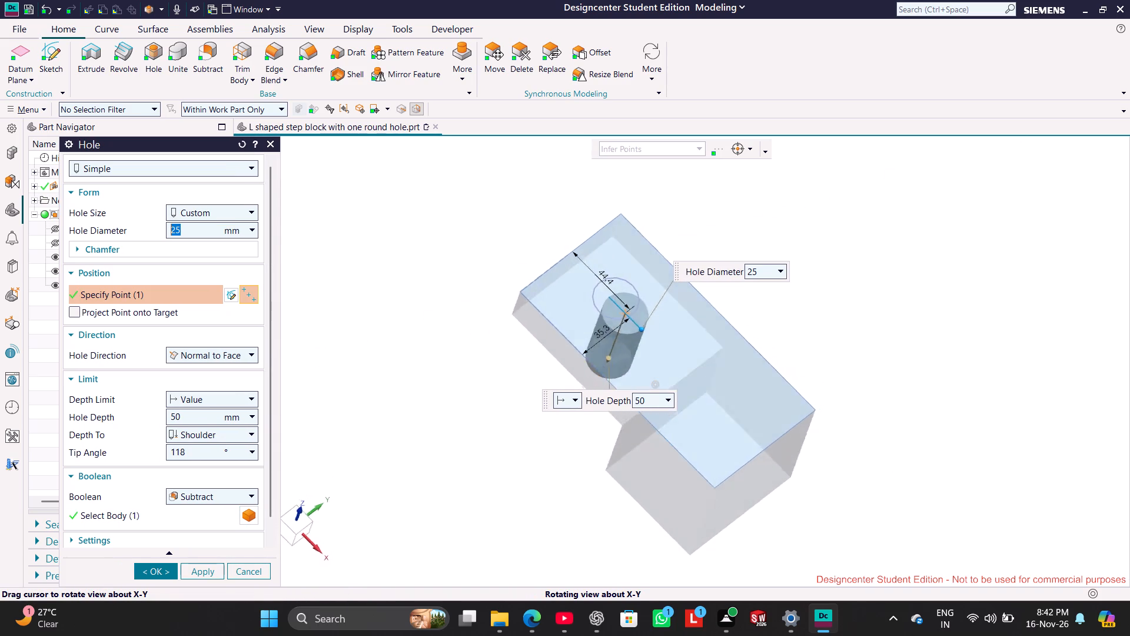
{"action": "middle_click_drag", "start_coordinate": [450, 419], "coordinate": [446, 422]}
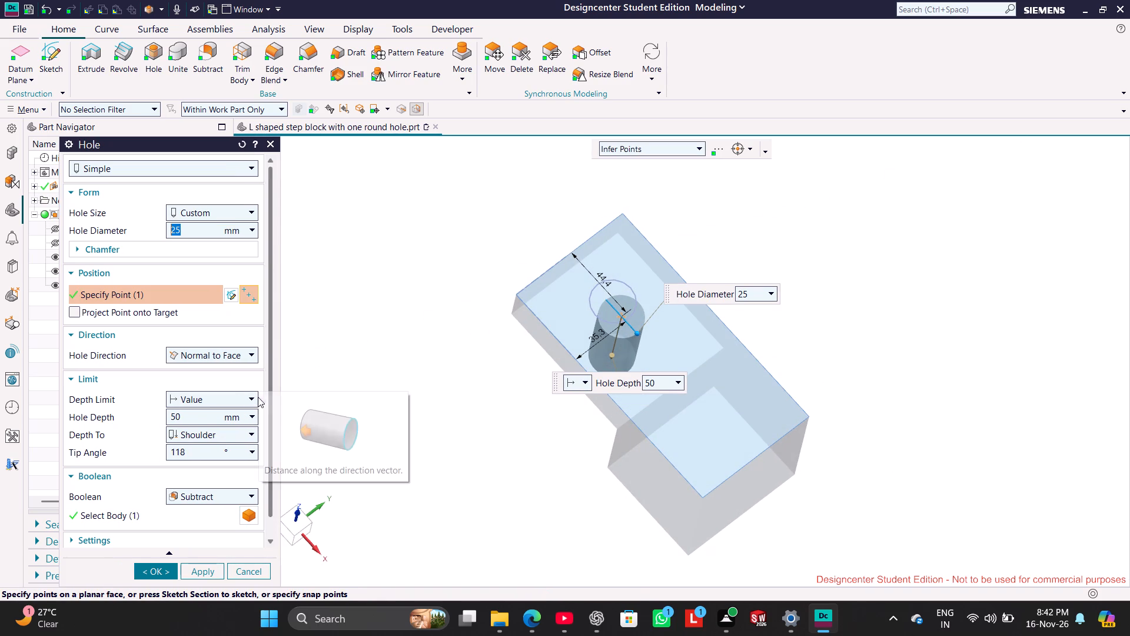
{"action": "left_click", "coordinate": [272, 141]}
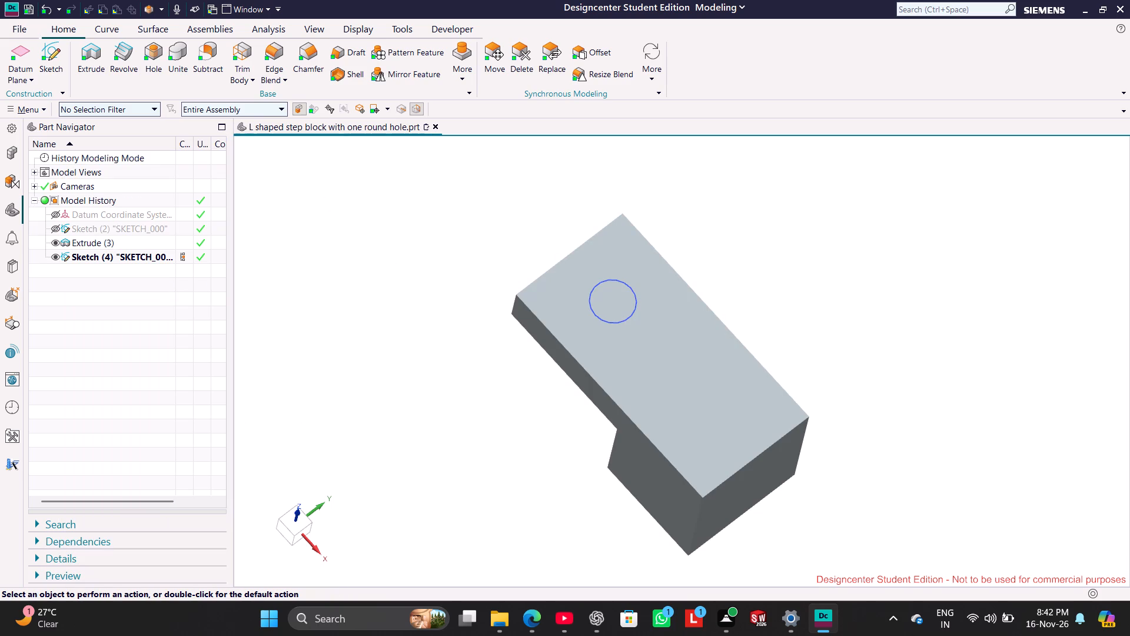
Place a simple custom 25 mm hole at the centre of the sketched circle on the block's top face.
{"action": "left_click", "coordinate": [153, 52]}
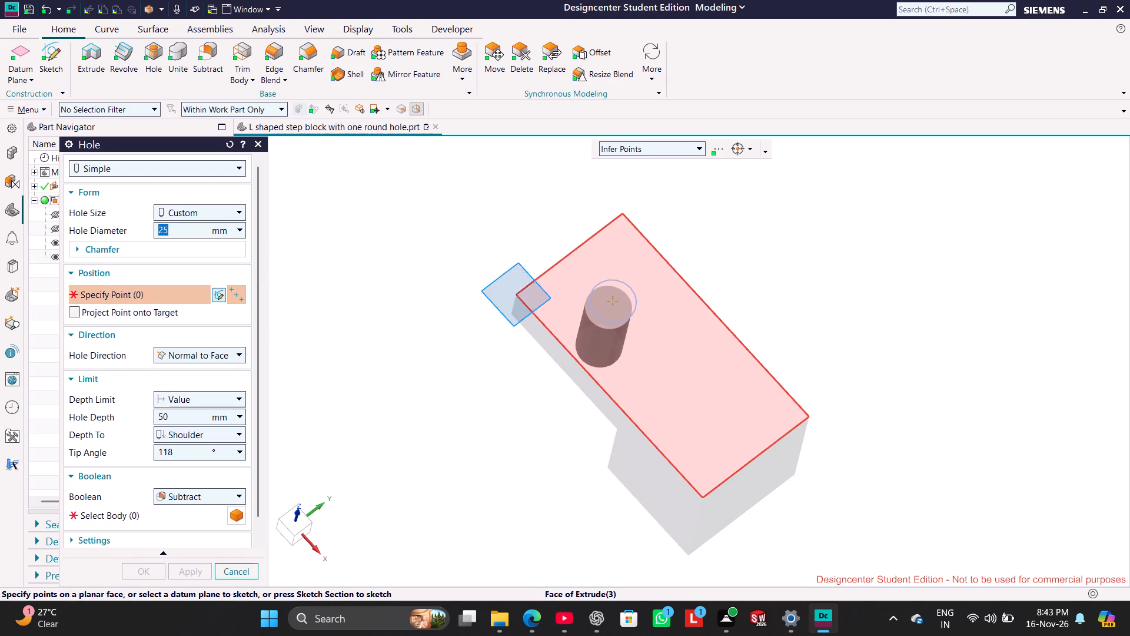
{"action": "left_click", "coordinate": [626, 318]}
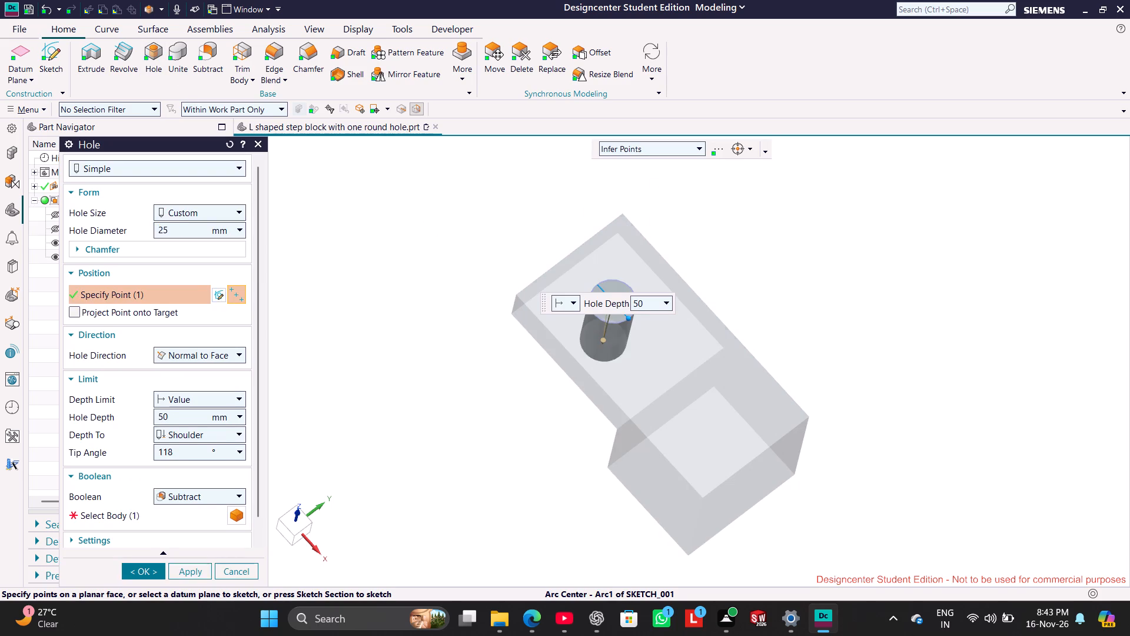
{"action": "middle_click_drag", "start_coordinate": [370, 358], "coordinate": [443, 254]}
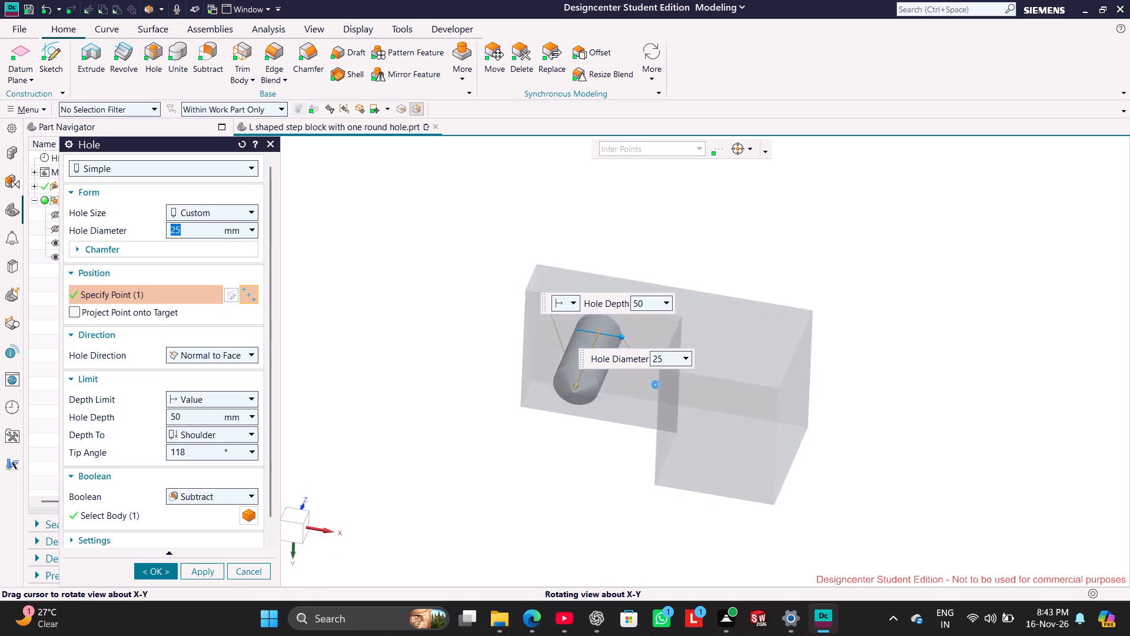
{"action": "middle_click_drag", "start_coordinate": [443, 254], "coordinate": [428, 323]}
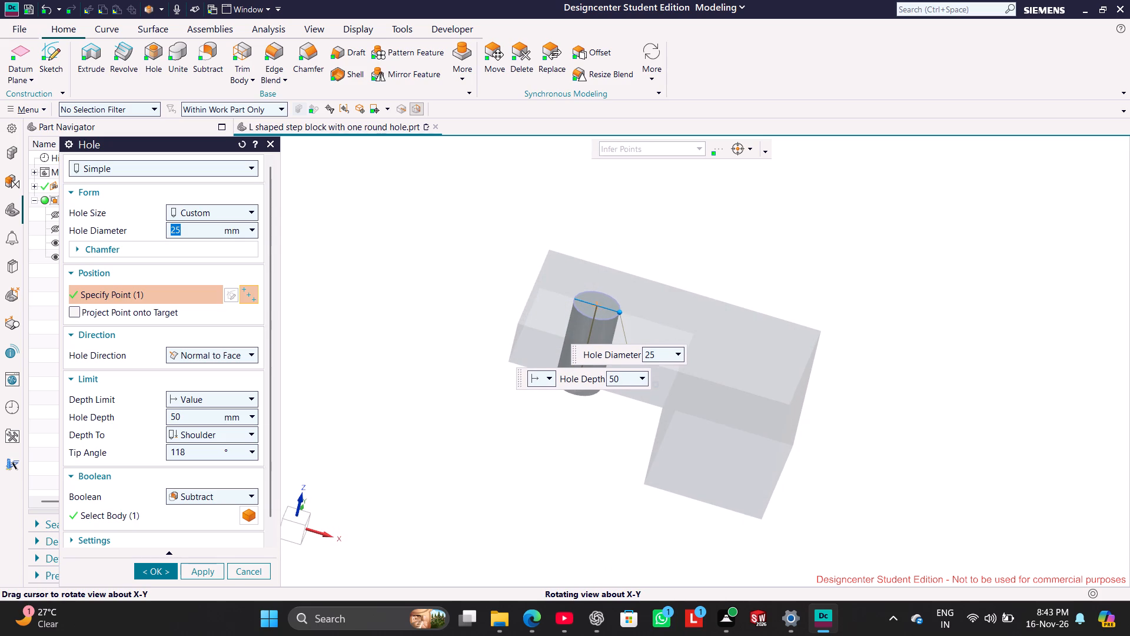
{"action": "middle_click_drag", "start_coordinate": [428, 323], "coordinate": [428, 324]}
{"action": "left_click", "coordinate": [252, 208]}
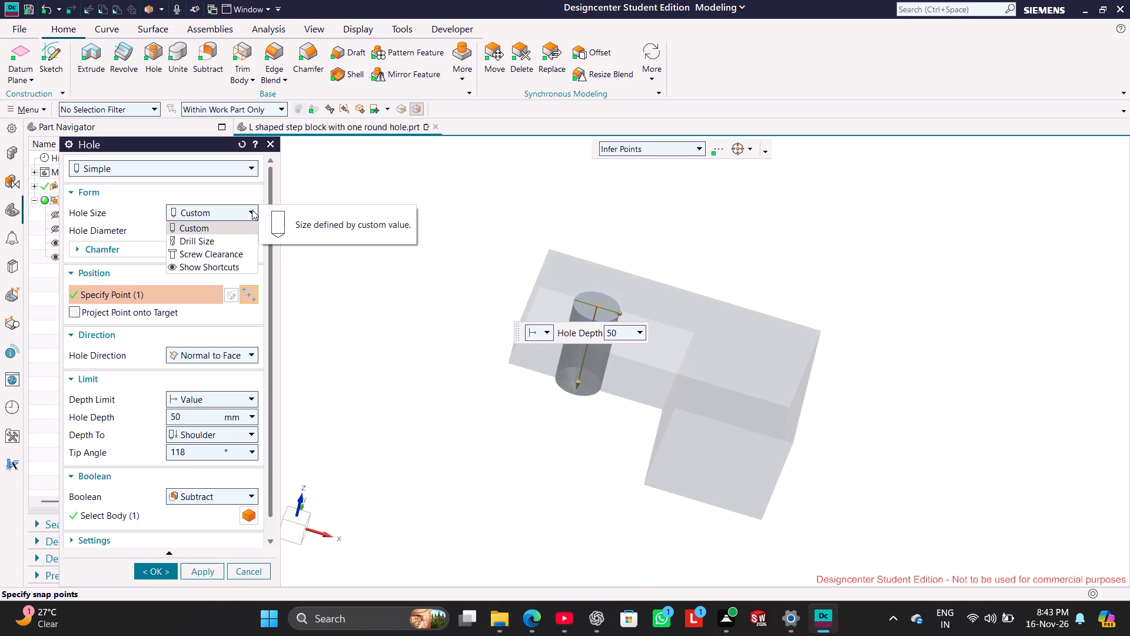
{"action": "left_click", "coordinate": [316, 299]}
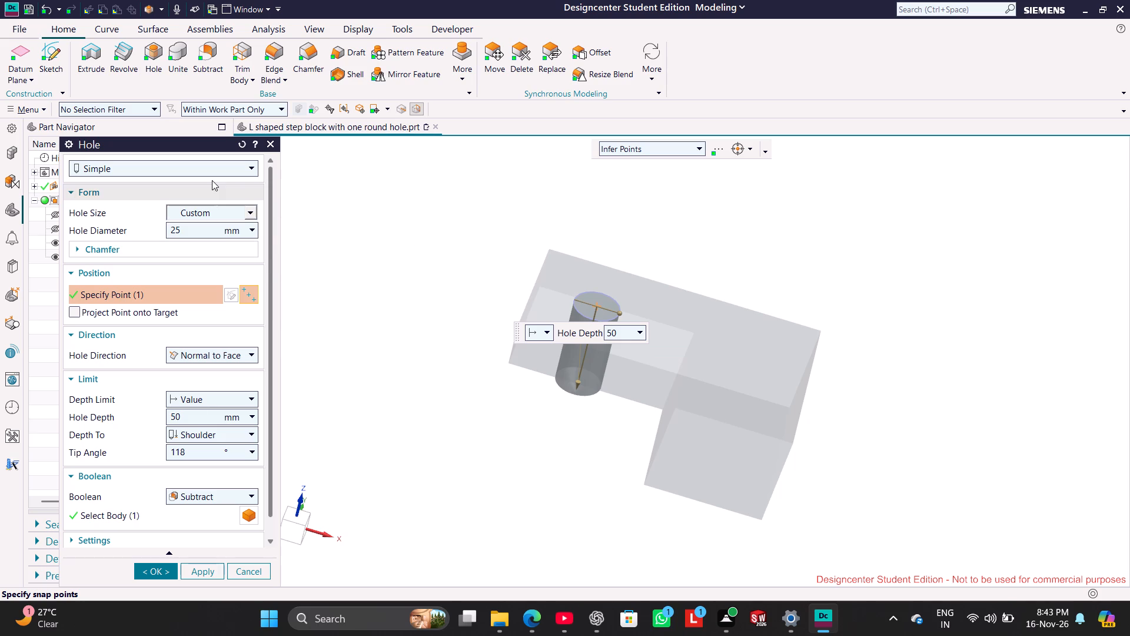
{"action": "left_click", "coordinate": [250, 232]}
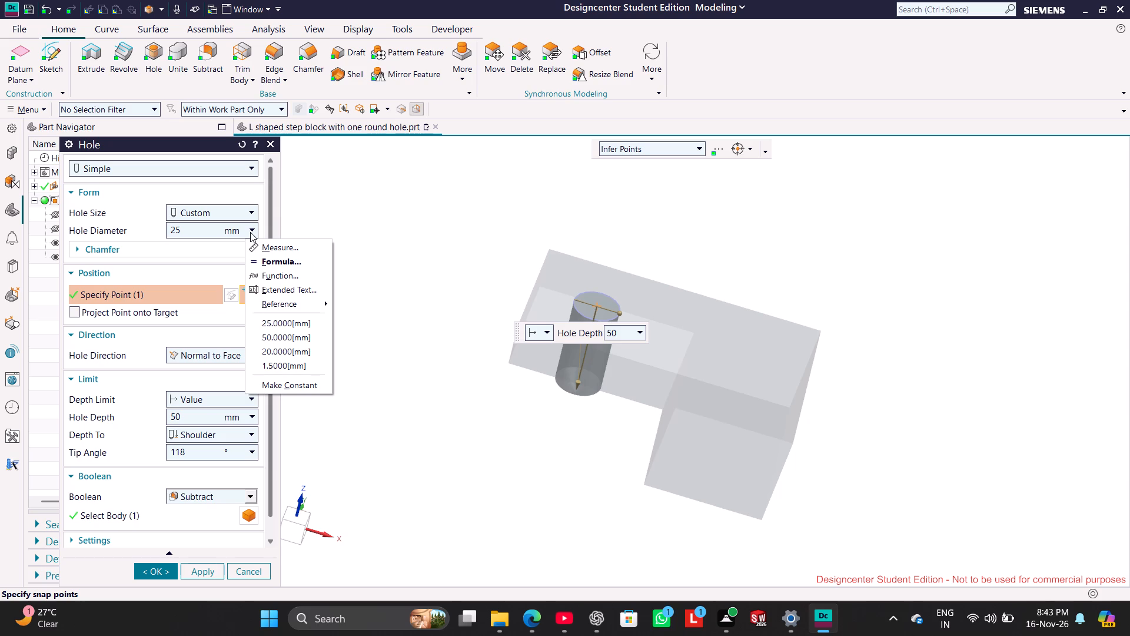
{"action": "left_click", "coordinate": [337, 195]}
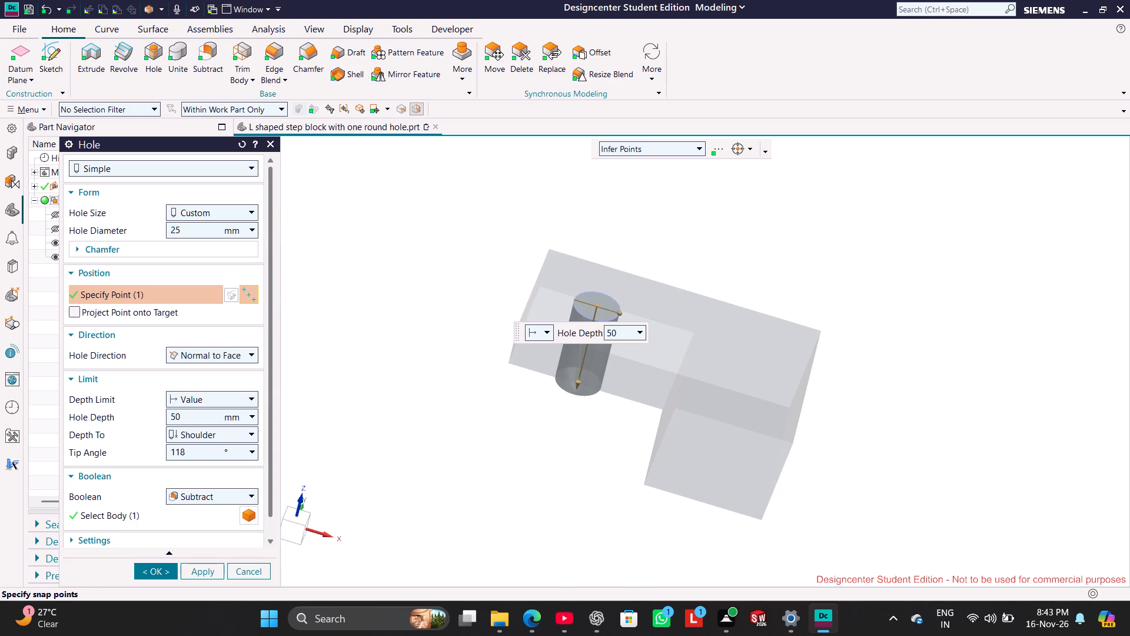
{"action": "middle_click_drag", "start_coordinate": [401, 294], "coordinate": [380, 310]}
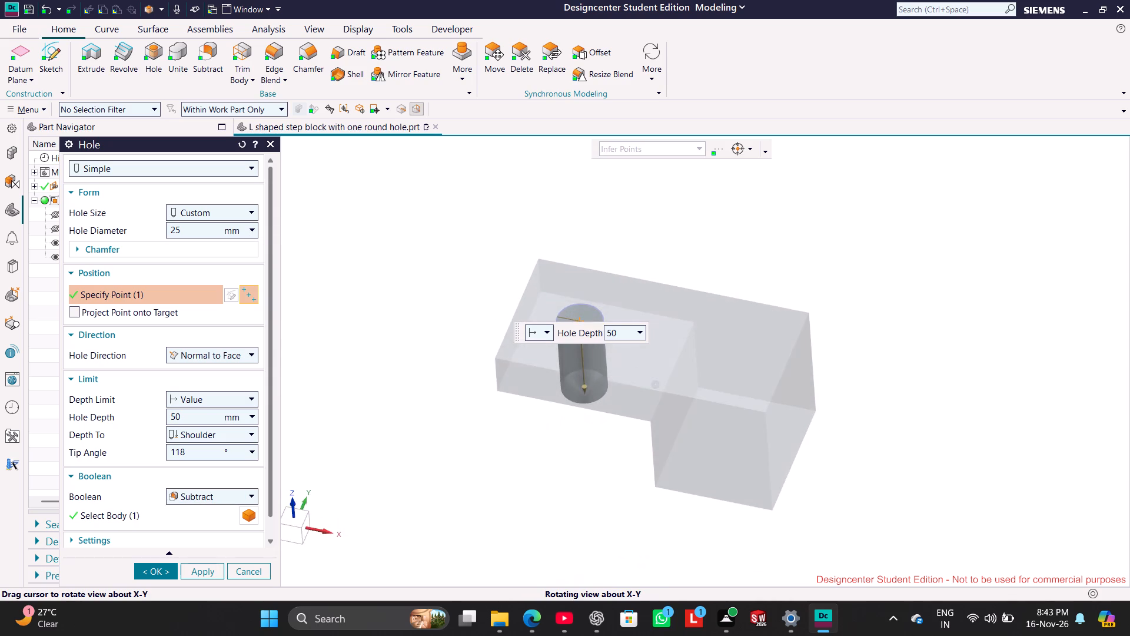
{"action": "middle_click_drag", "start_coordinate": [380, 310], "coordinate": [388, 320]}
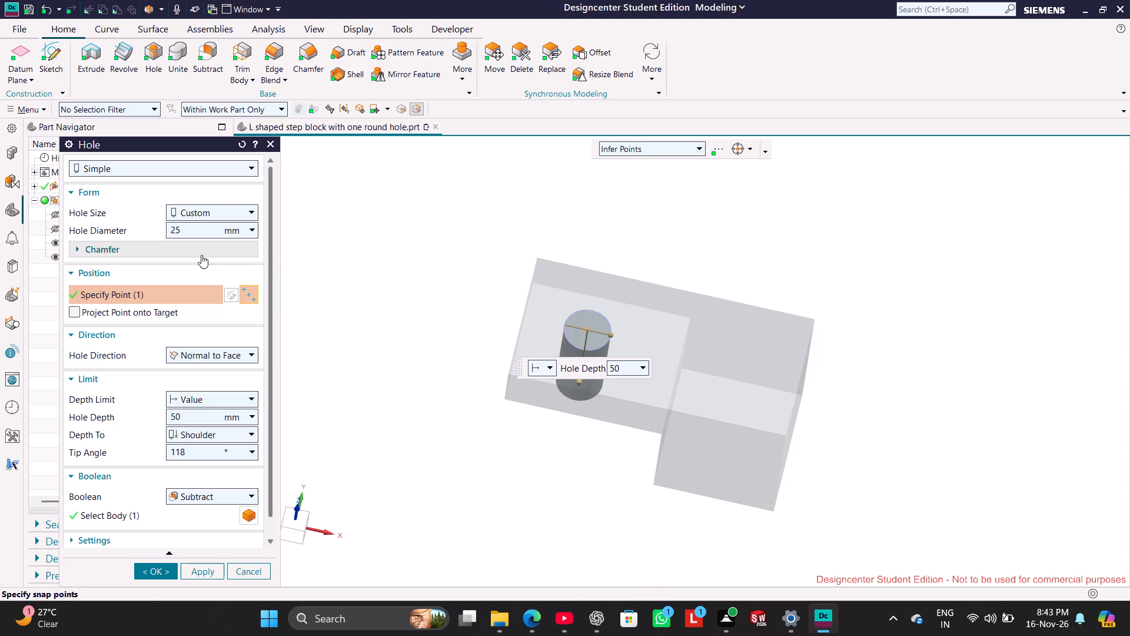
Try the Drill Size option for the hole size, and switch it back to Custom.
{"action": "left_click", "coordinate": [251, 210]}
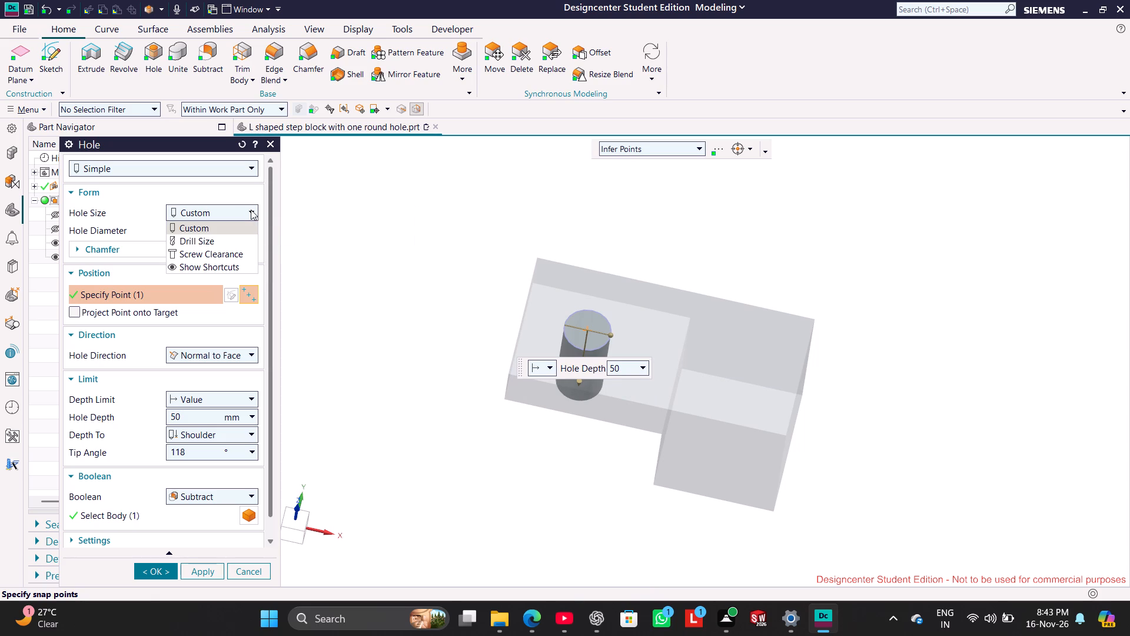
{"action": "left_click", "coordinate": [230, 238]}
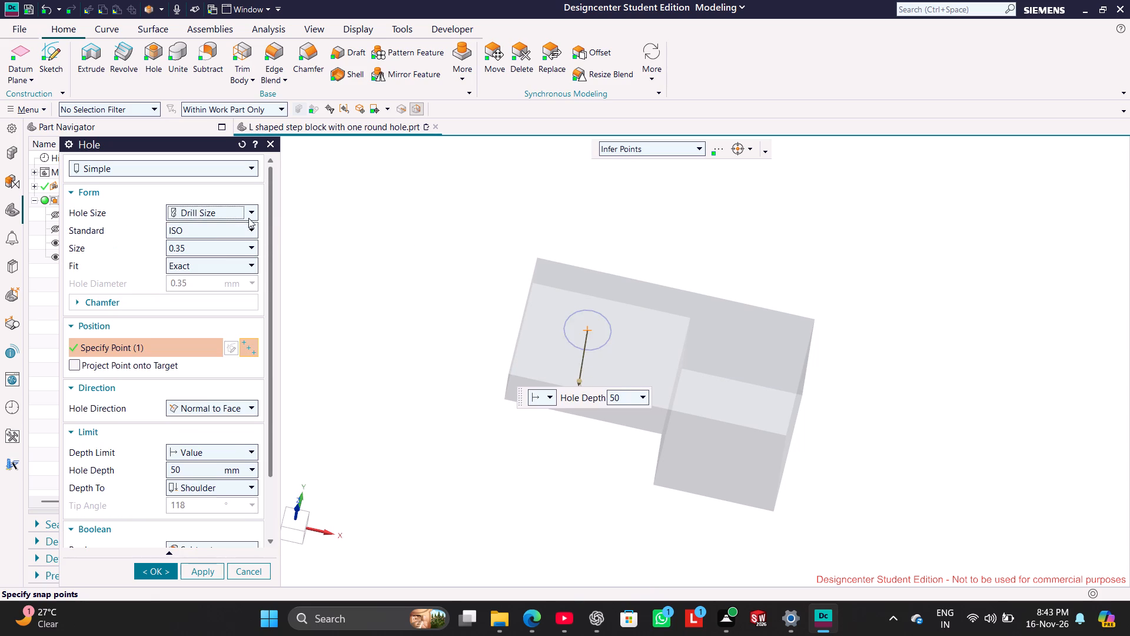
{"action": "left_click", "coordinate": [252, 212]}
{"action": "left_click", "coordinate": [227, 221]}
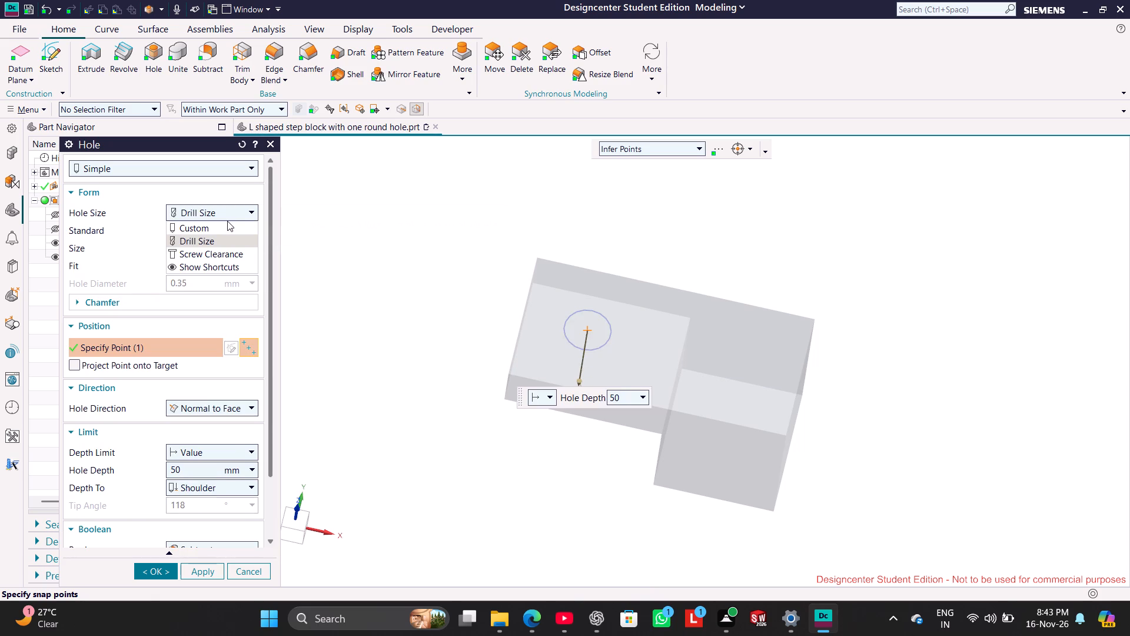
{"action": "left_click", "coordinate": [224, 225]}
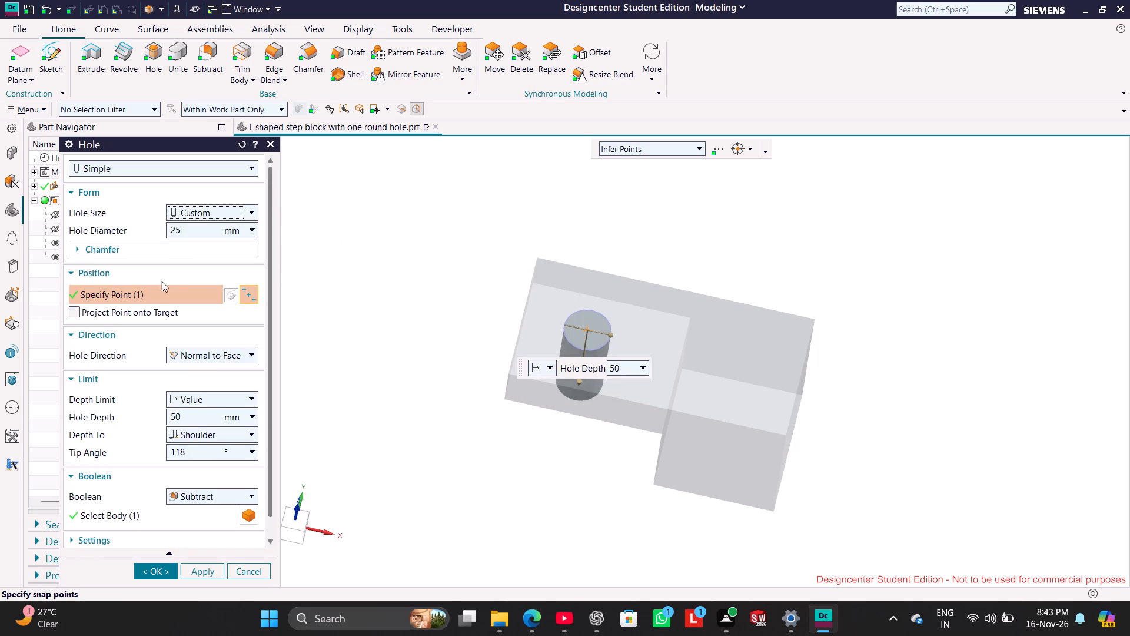
Examine the available options for the hole's direction, depth limit, depth, tip angle and depth reference.
{"action": "left_click", "coordinate": [254, 356]}
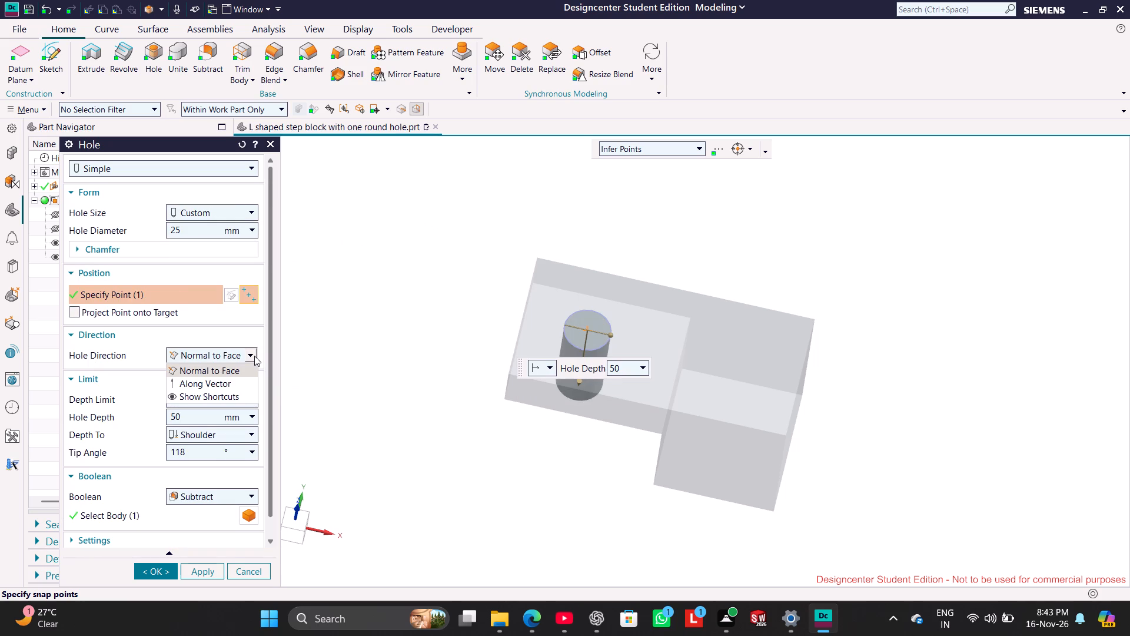
{"action": "left_click", "coordinate": [254, 356]}
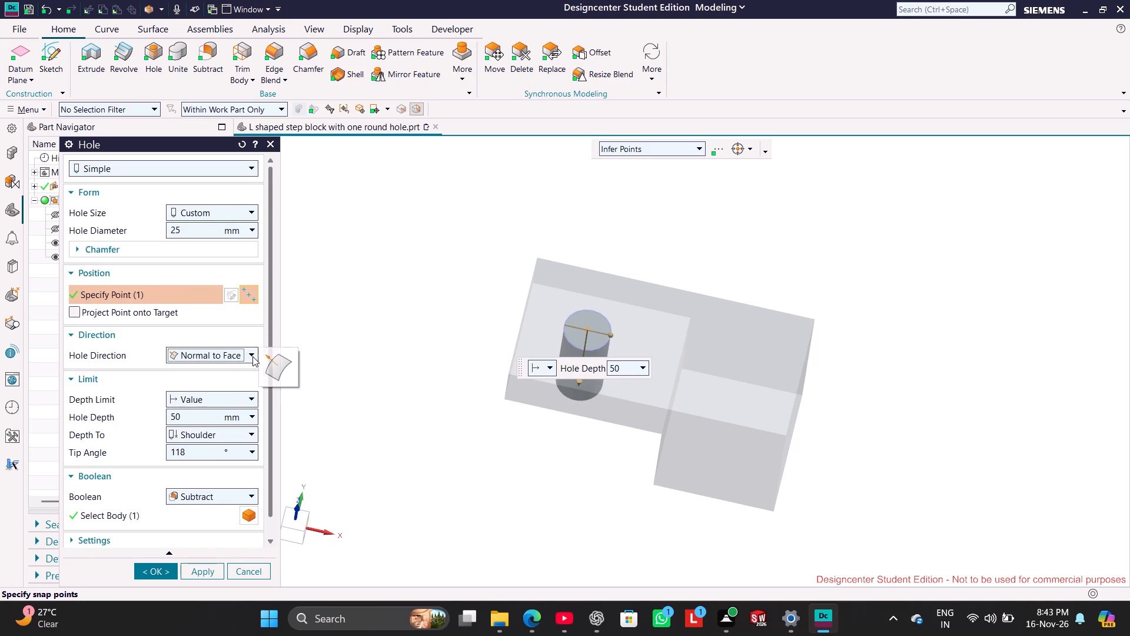
{"action": "left_click", "coordinate": [220, 402]}
{"action": "left_click", "coordinate": [220, 402]}
{"action": "left_click", "coordinate": [242, 416]}
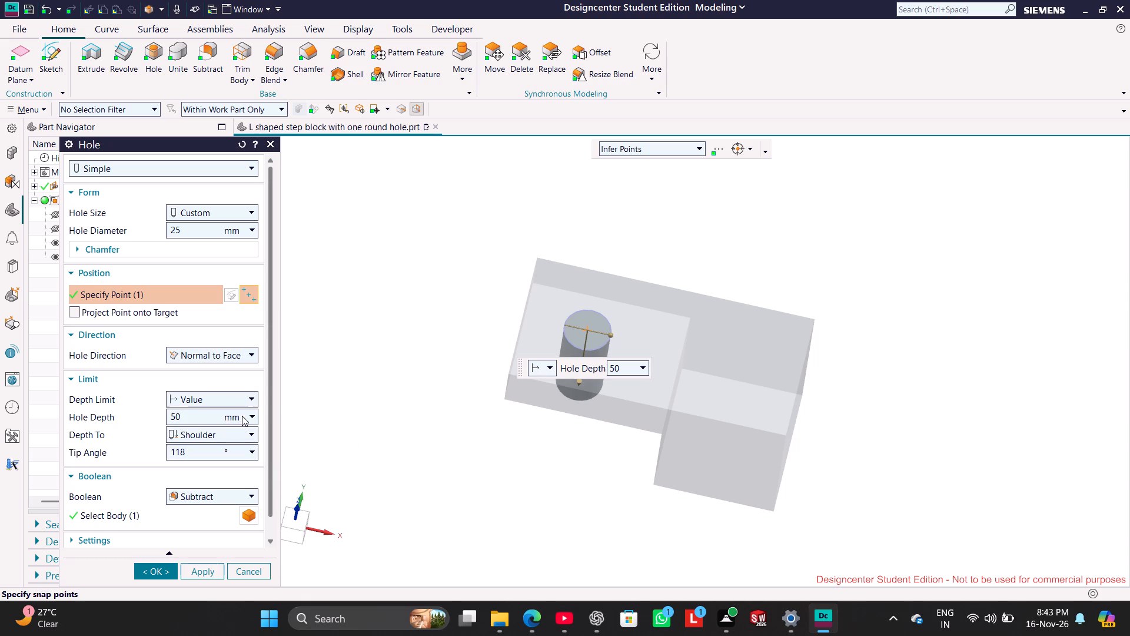
{"action": "left_click", "coordinate": [249, 417]}
{"action": "left_click", "coordinate": [250, 417]}
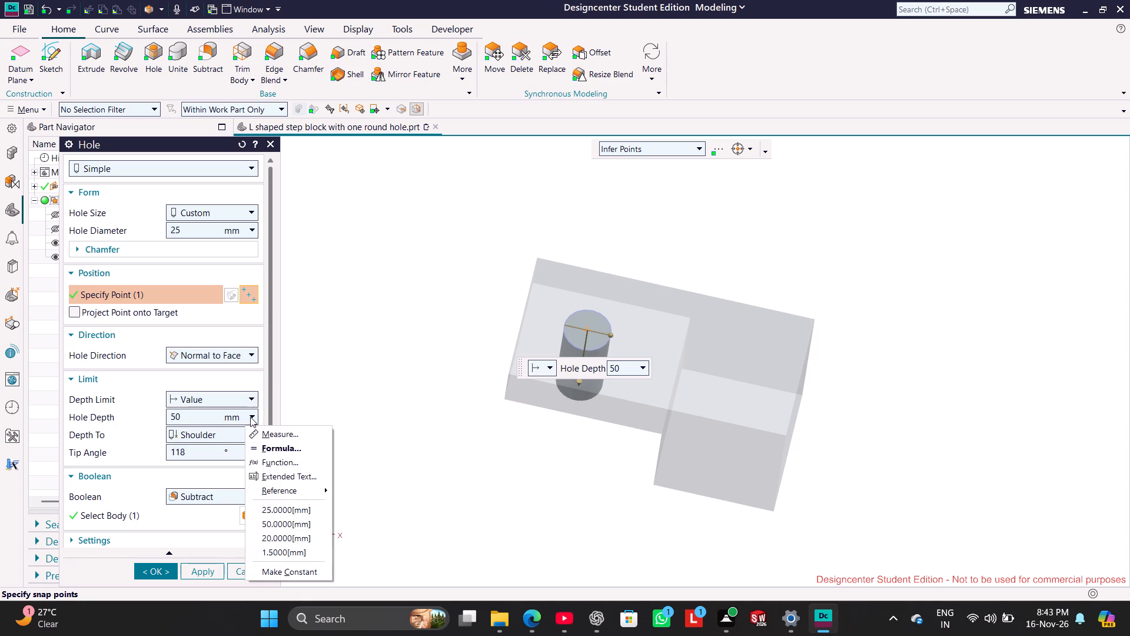
{"action": "left_click", "coordinate": [339, 384]}
{"action": "left_click", "coordinate": [252, 448]}
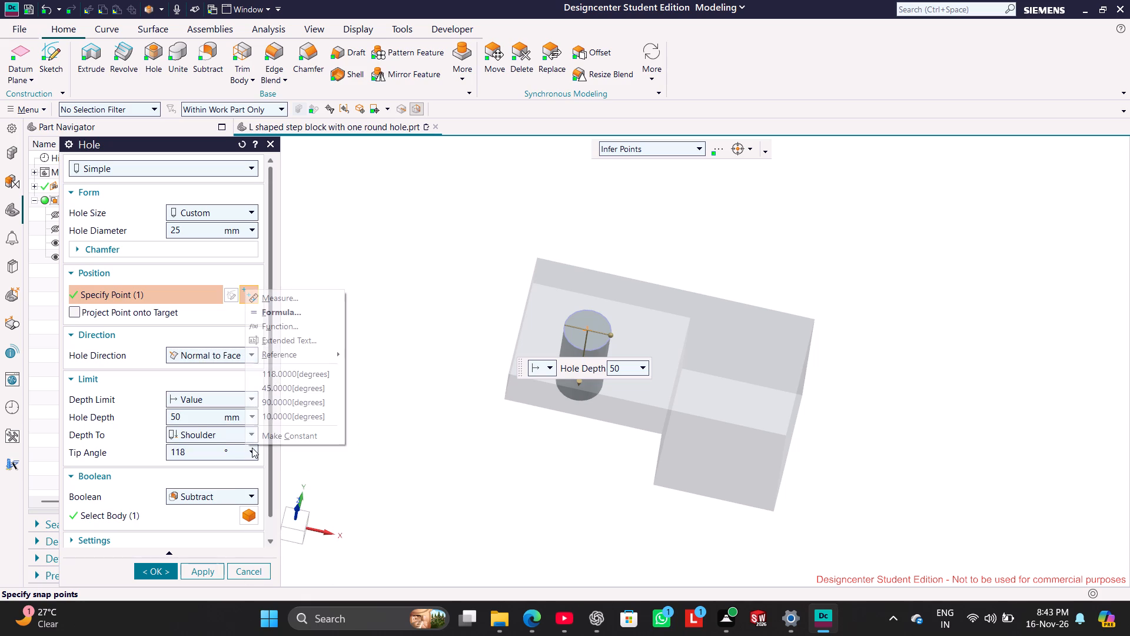
{"action": "left_click", "coordinate": [284, 469]}
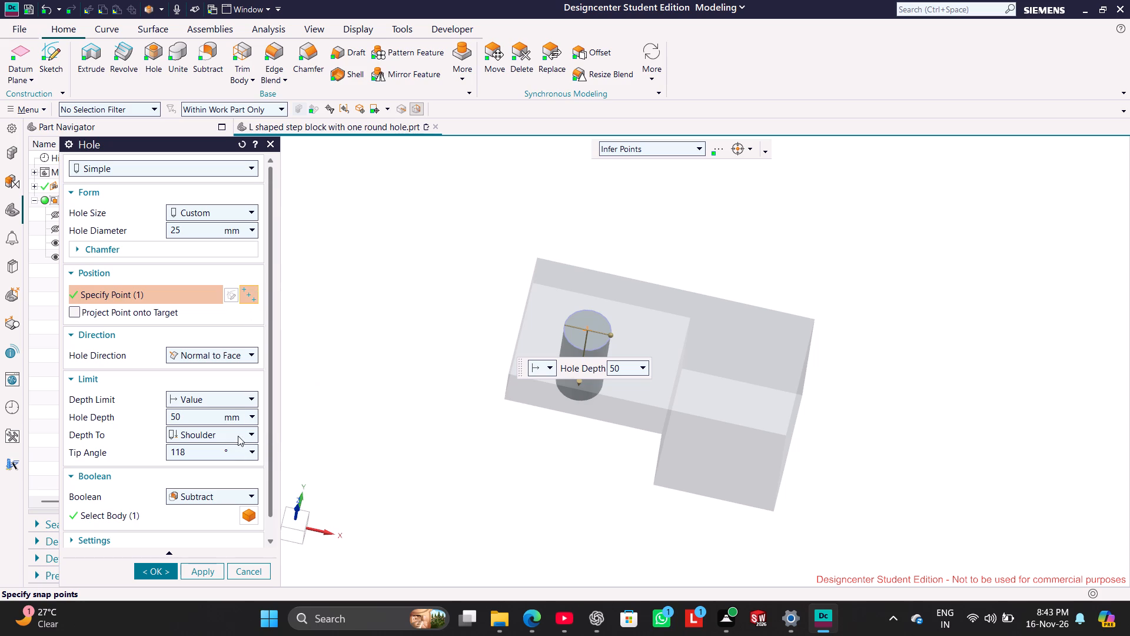
{"action": "left_click", "coordinate": [252, 435]}
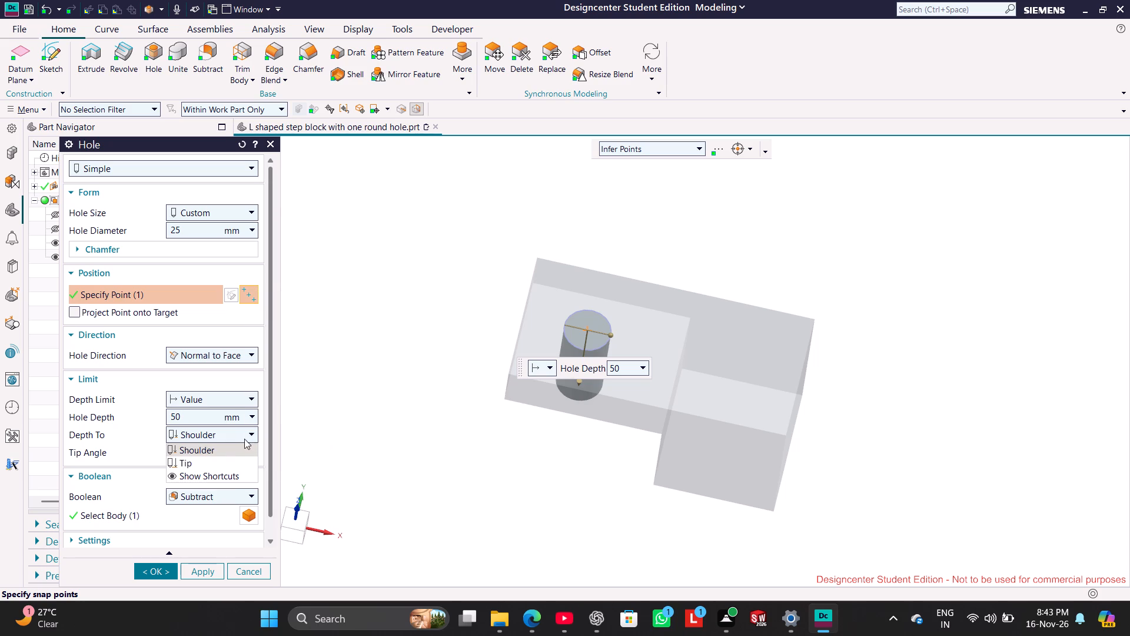
{"action": "left_click", "coordinate": [253, 436]}
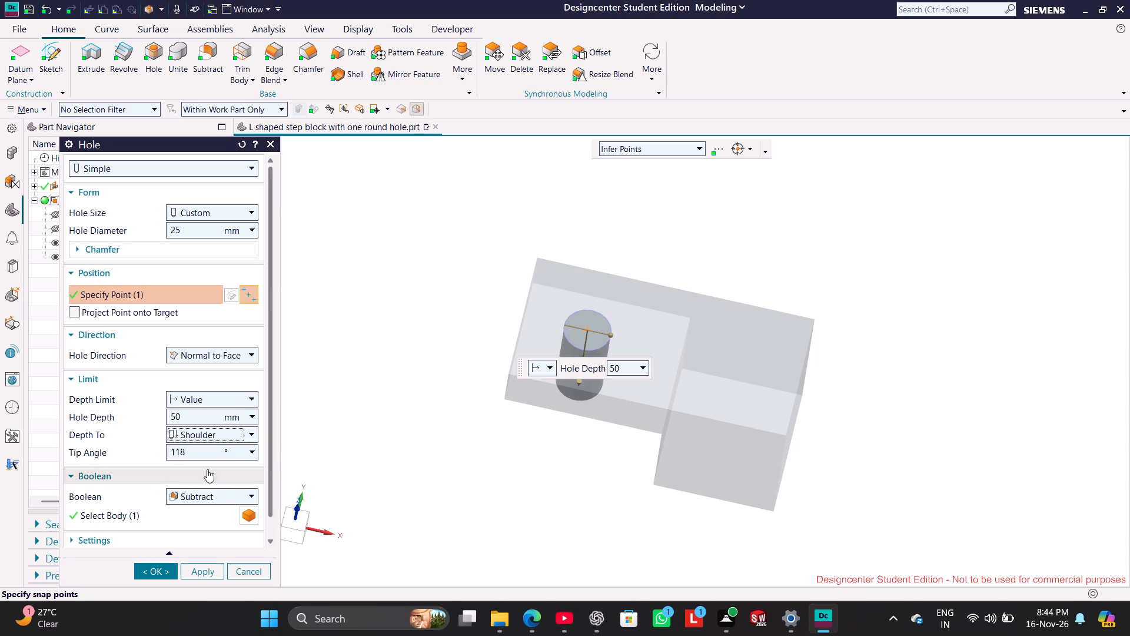
Apply the 25 mm hole, 50 mm deep and normal to the face, subtracting it from the block.
{"action": "left_click", "coordinate": [200, 571]}
{"action": "left_click", "coordinate": [156, 573]}
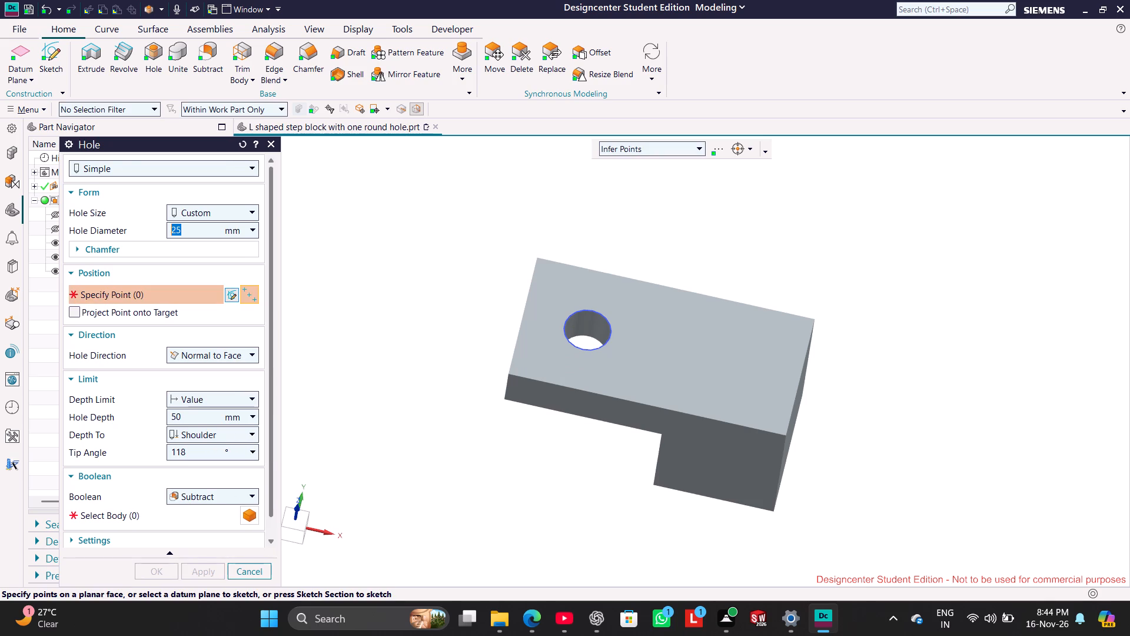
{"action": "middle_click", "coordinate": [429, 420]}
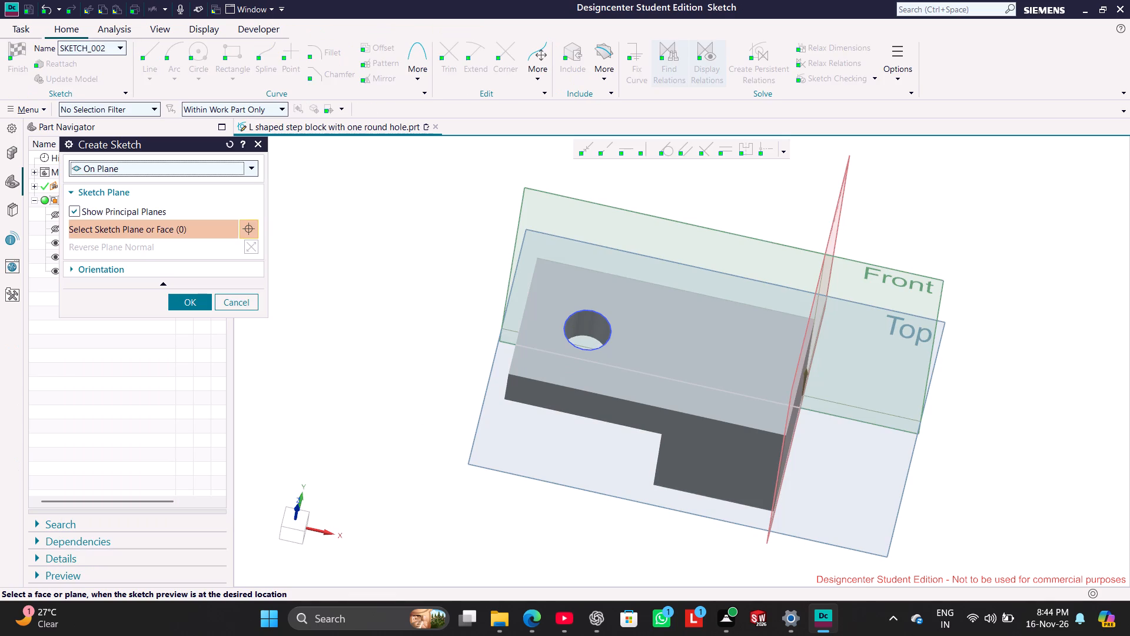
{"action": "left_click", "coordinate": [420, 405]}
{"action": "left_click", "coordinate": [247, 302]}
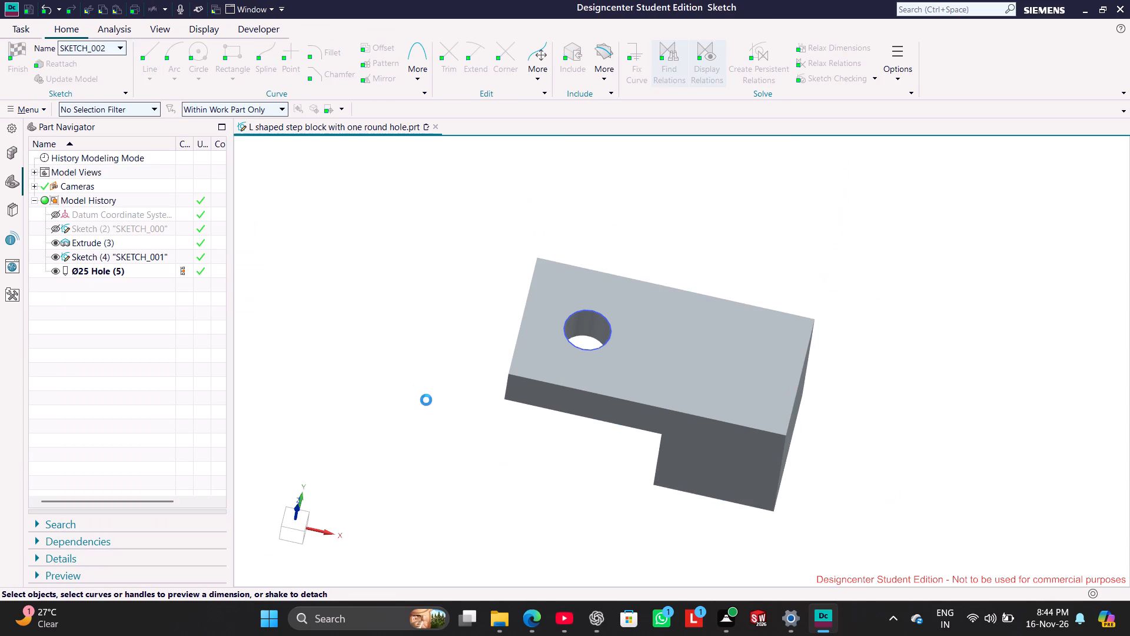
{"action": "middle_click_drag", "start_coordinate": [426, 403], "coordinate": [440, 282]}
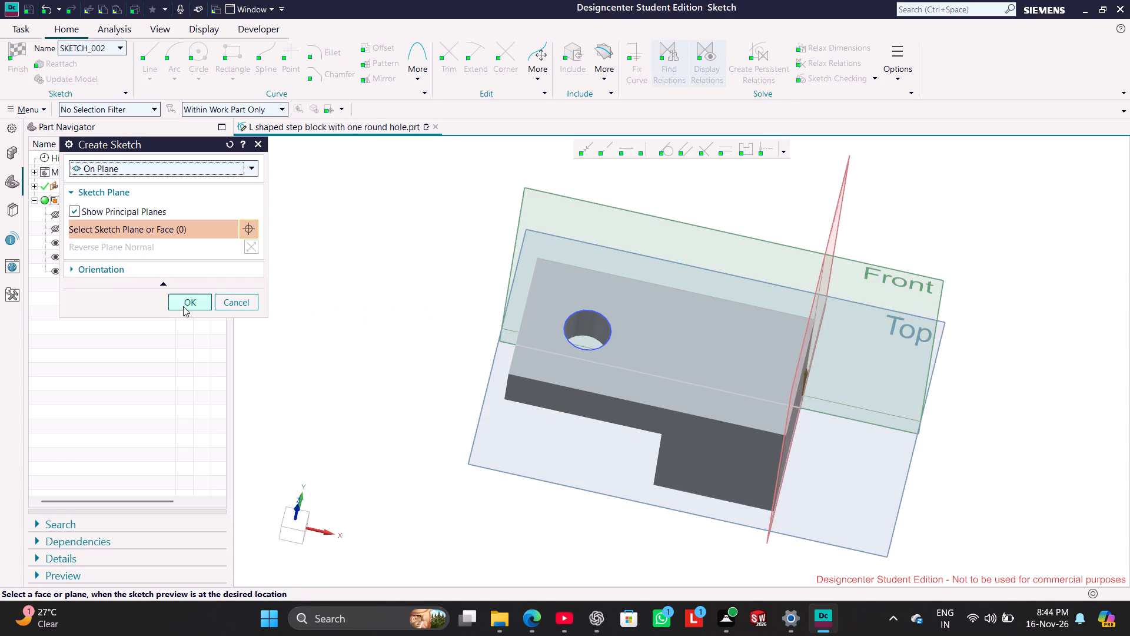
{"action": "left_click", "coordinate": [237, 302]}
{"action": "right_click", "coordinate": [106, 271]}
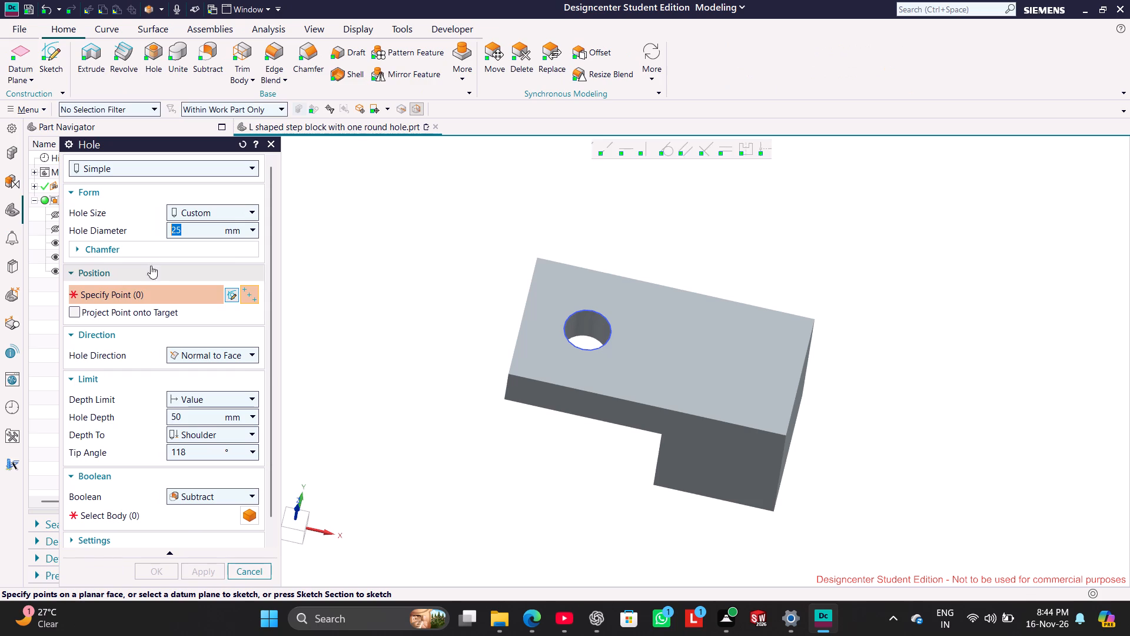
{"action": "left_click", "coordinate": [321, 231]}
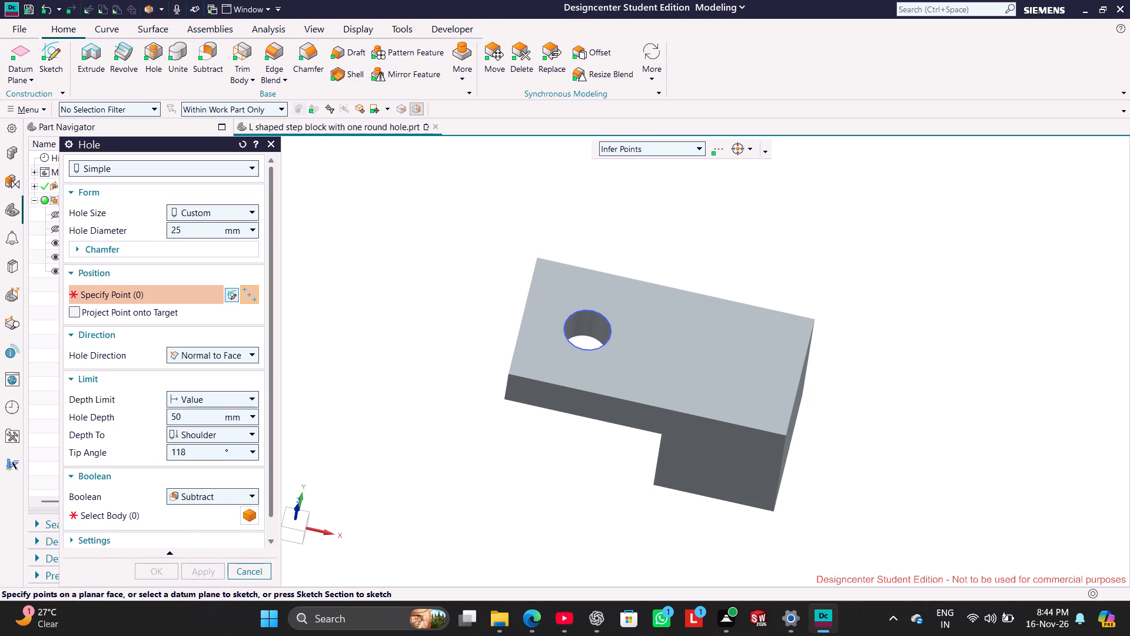
Close the Hole command without adding another hole.
{"action": "left_click", "coordinate": [272, 143]}
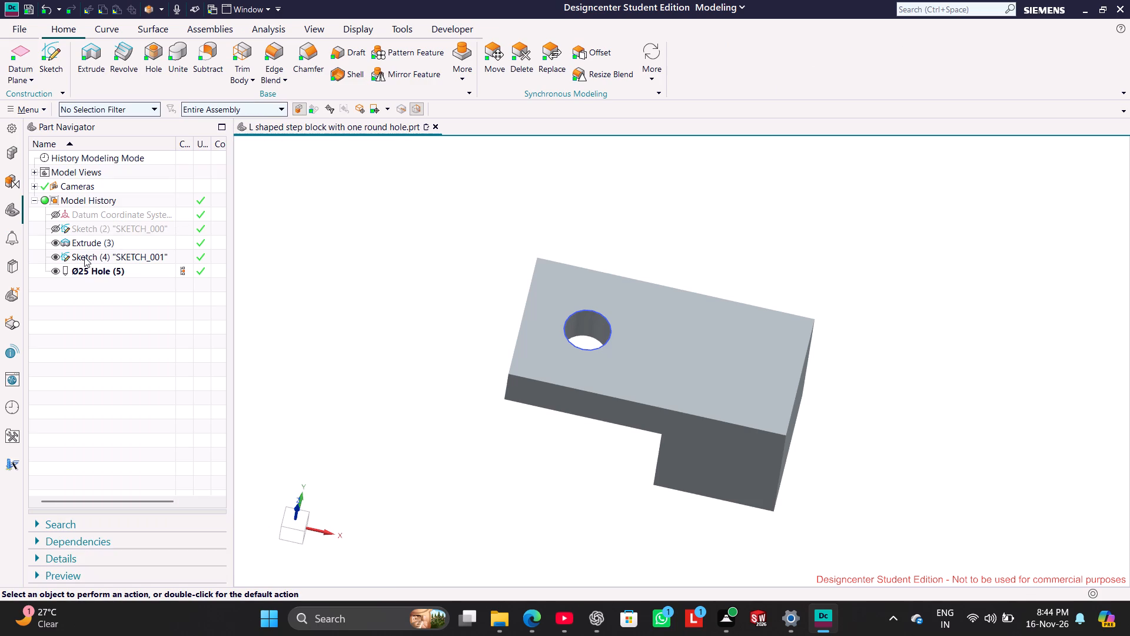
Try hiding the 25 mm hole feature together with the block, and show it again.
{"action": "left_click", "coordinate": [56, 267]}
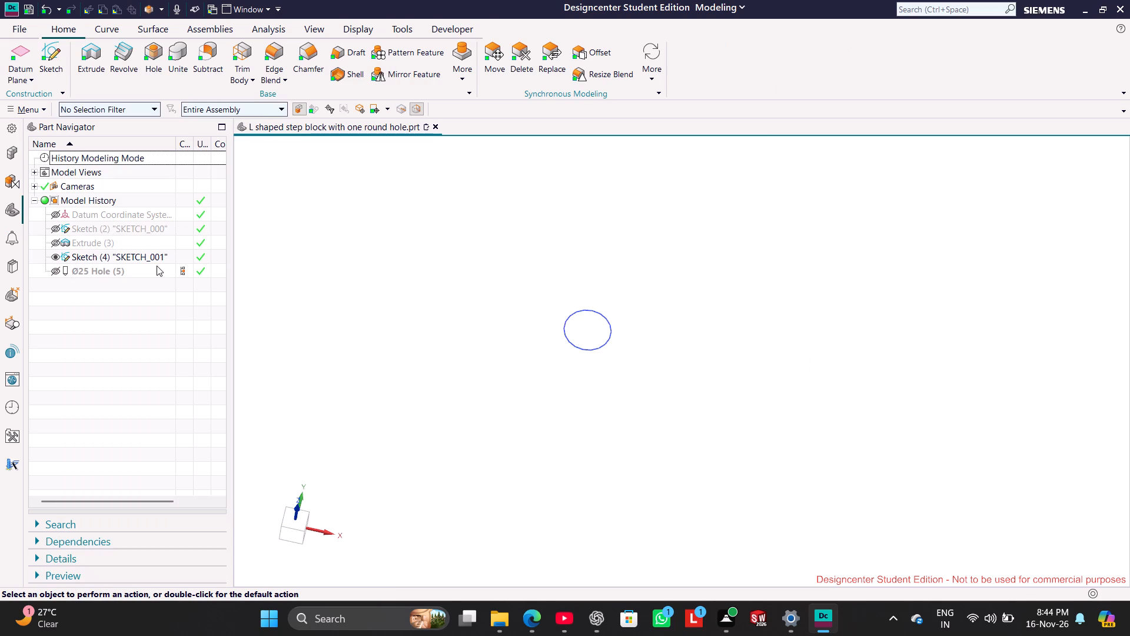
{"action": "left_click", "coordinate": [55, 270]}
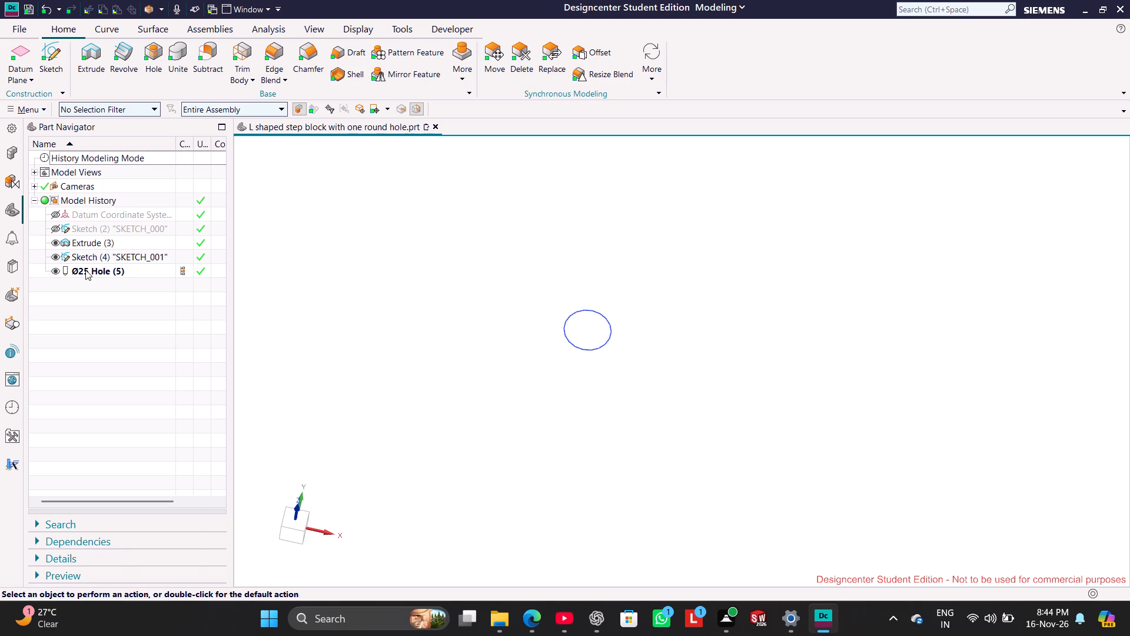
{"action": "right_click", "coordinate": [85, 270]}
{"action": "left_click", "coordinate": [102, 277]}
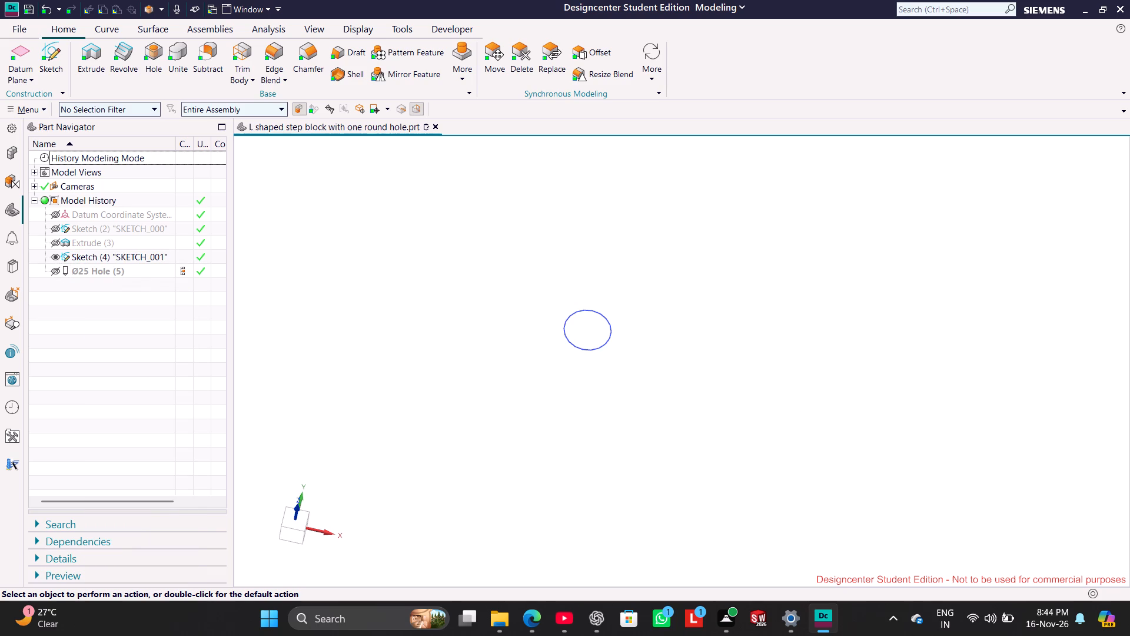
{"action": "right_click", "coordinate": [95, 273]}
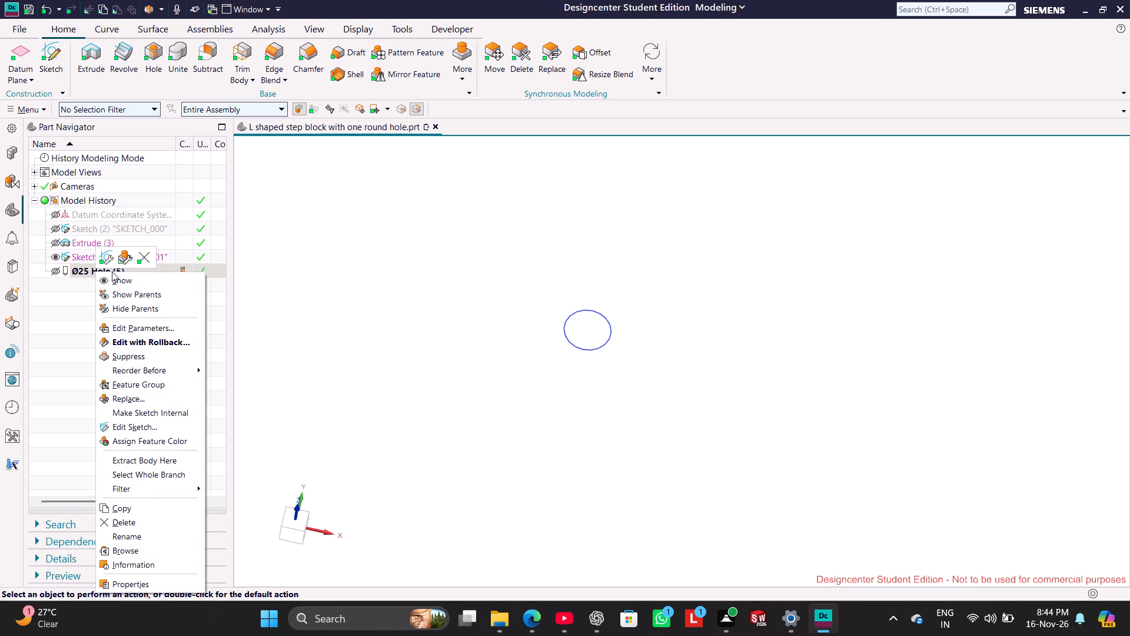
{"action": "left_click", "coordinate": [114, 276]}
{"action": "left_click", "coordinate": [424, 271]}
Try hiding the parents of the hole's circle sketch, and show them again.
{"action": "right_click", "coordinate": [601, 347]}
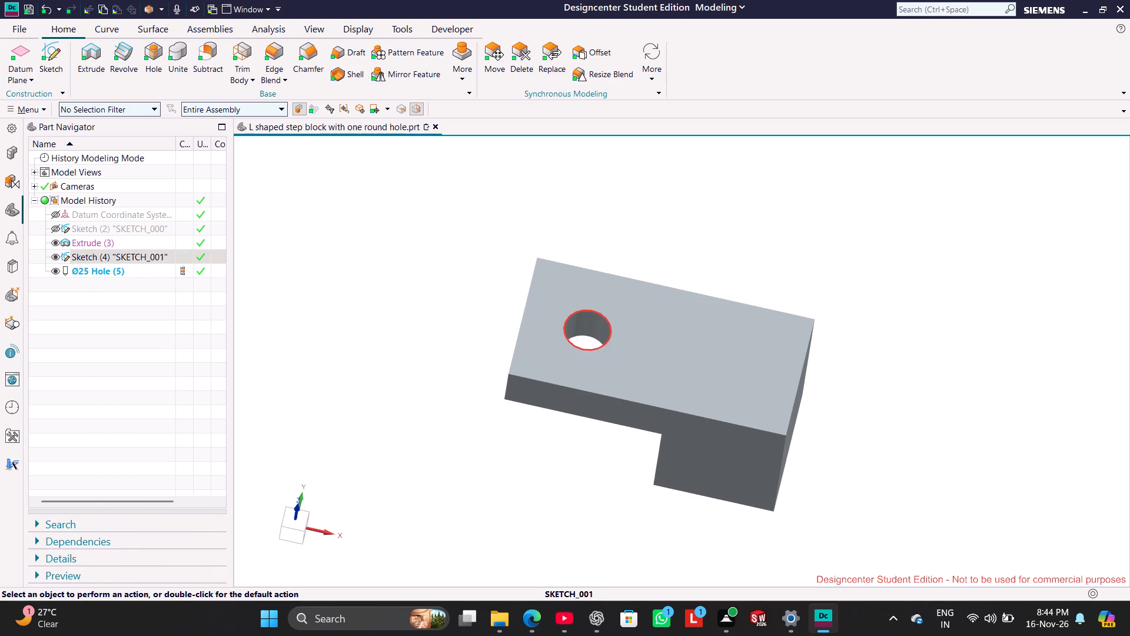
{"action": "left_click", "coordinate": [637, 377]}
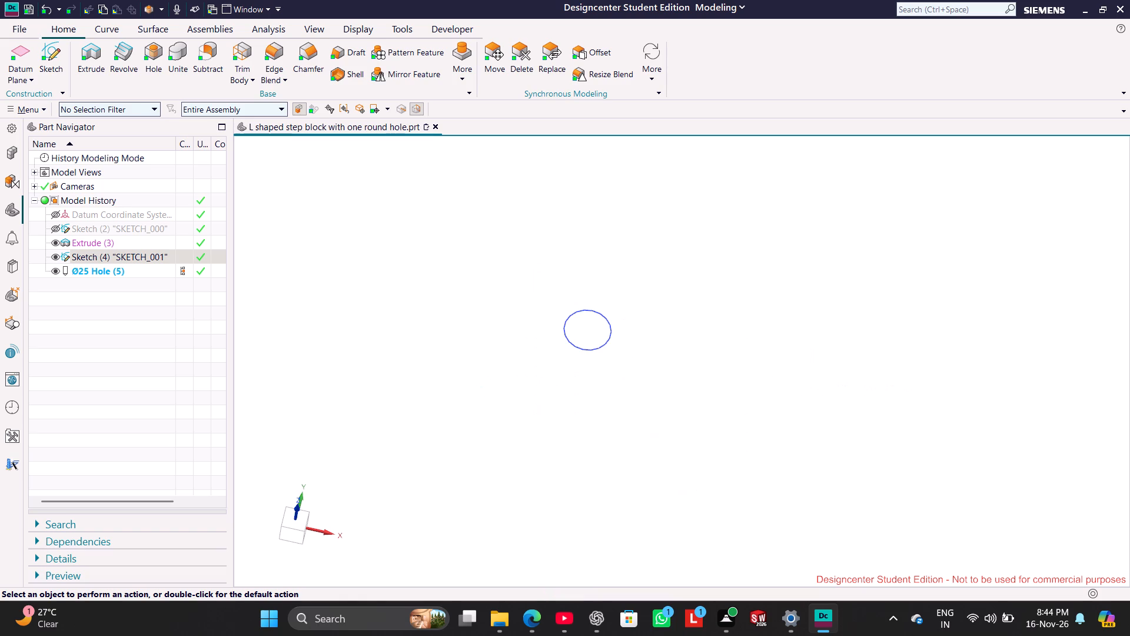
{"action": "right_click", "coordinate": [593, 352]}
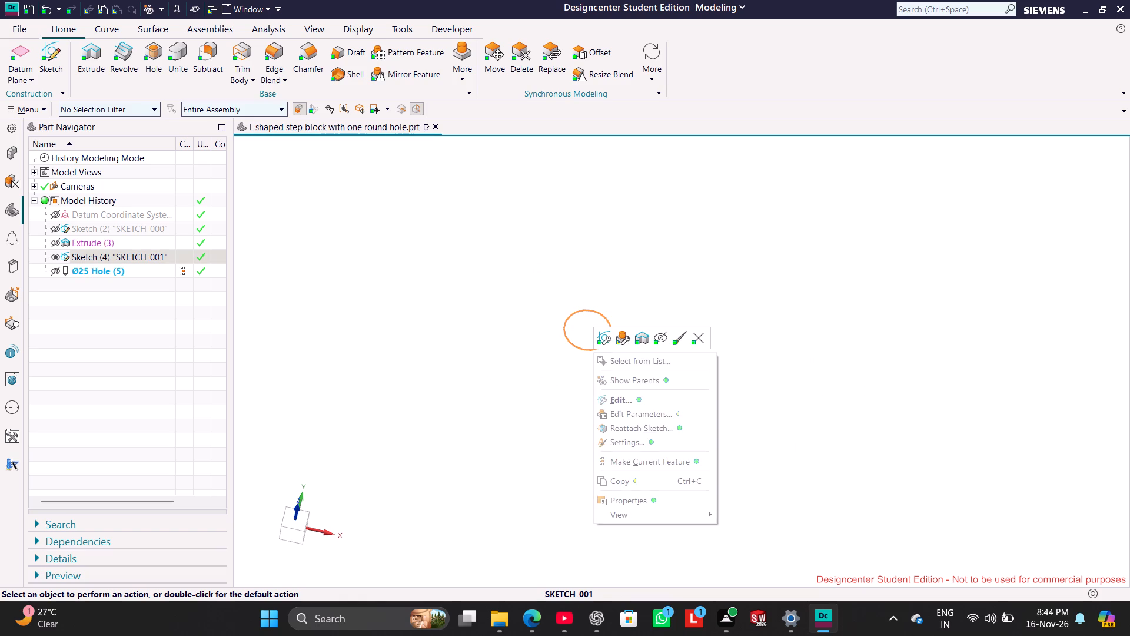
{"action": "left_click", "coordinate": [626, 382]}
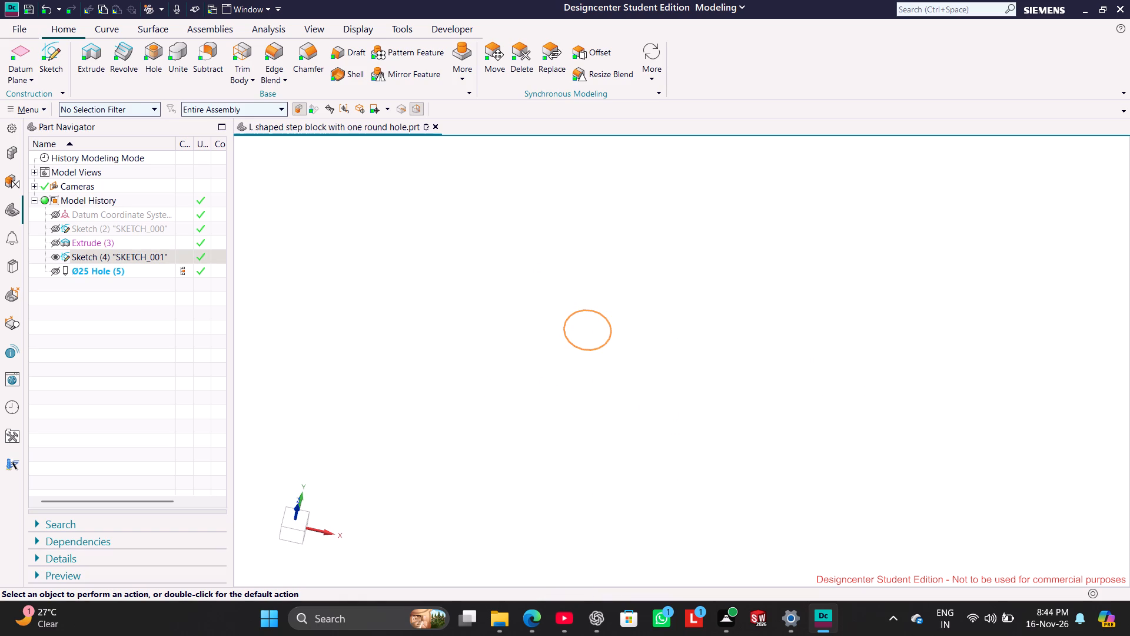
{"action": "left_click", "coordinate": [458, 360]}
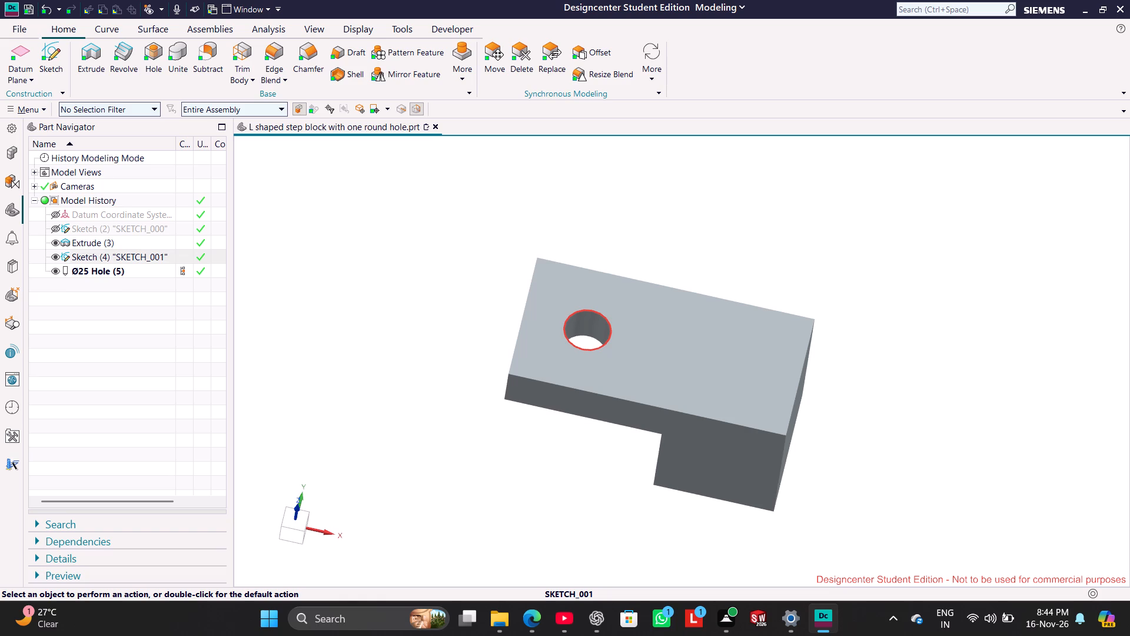
Hide the circle sketch at the rim of the hole on the block's top face.
{"action": "right_click", "coordinate": [601, 347]}
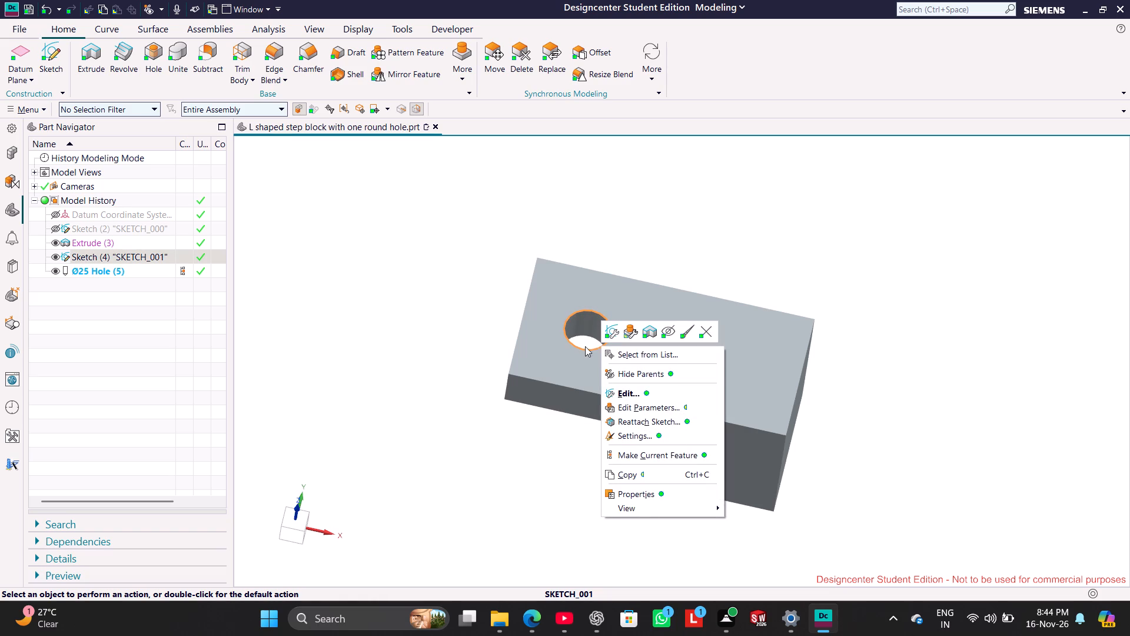
{"action": "left_click", "coordinate": [670, 333]}
{"action": "left_click", "coordinate": [443, 350]}
Switch the block's display to shaded with visible edges.
{"action": "right_click_drag", "start_coordinate": [407, 367], "coordinate": [461, 313]}
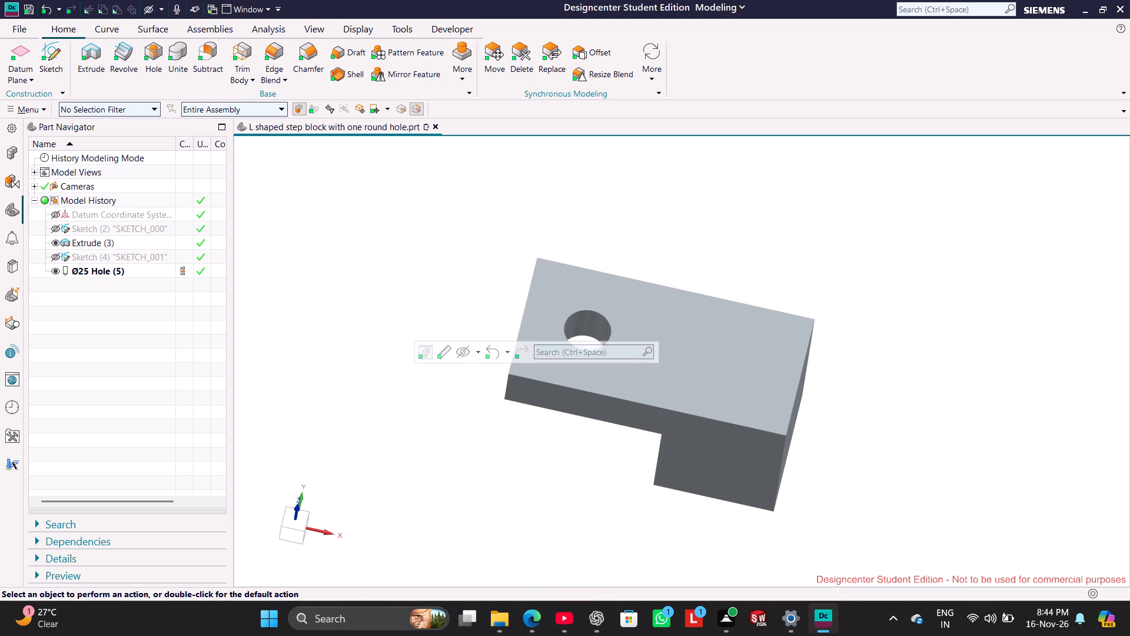
{"action": "right_click_drag", "start_coordinate": [461, 313], "coordinate": [574, 230]}
{"action": "right_click_drag", "start_coordinate": [429, 332], "coordinate": [534, 217]}
{"action": "right_click_drag", "start_coordinate": [387, 359], "coordinate": [534, 226]}
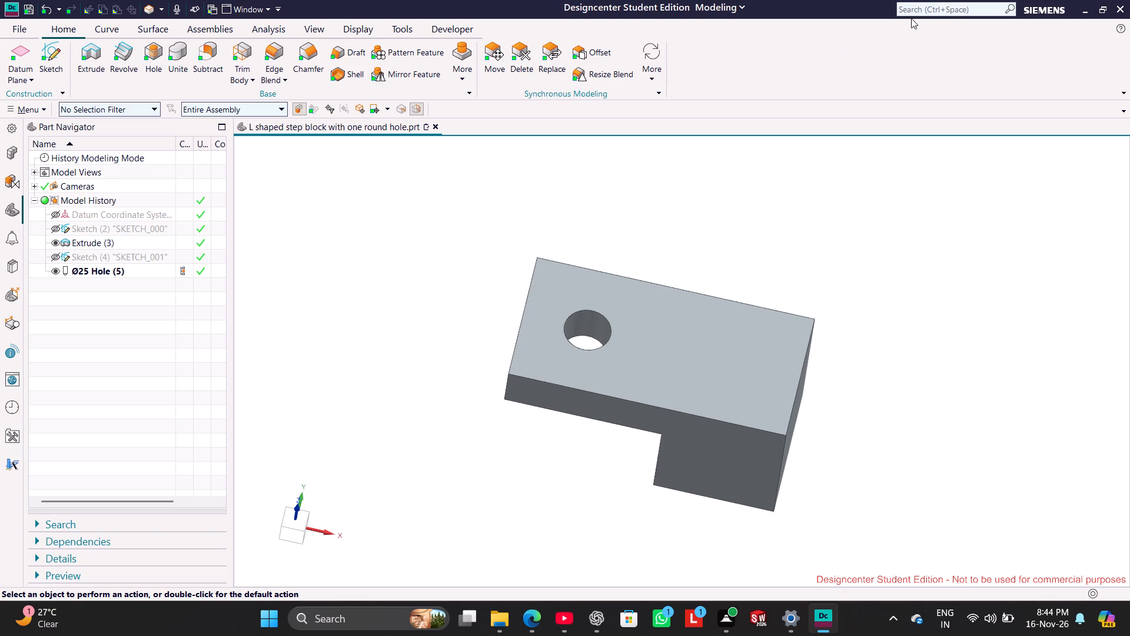
Search the commands for isometric and look through the available view commands.
{"action": "left_click", "coordinate": [922, 8]}
{"action": "key", "text": "i"}
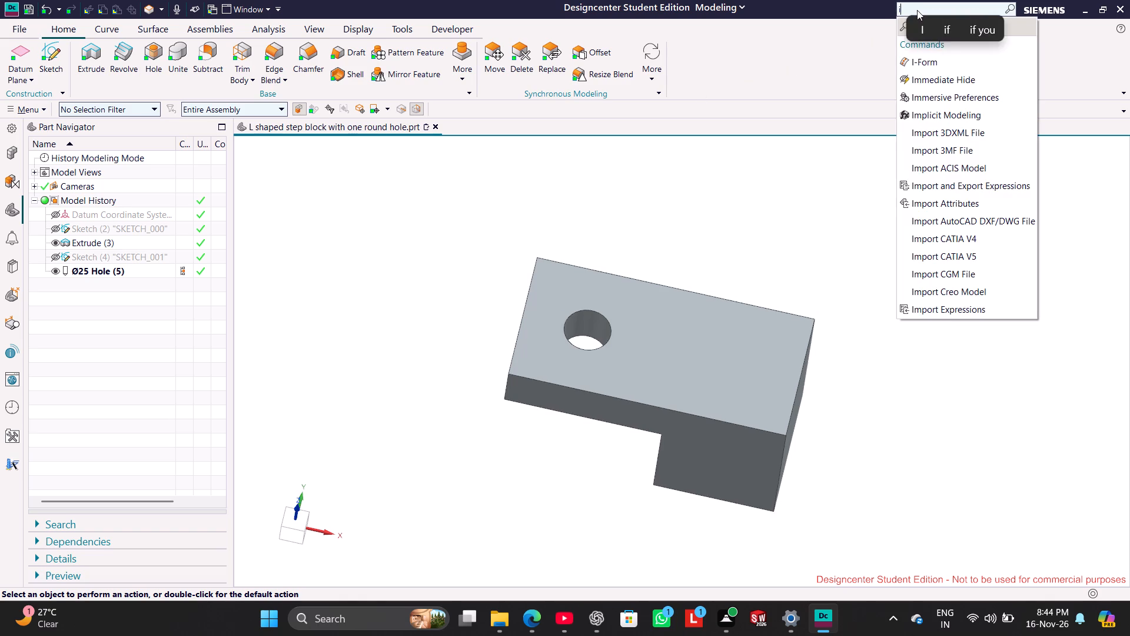
{"action": "key", "text": "s"}
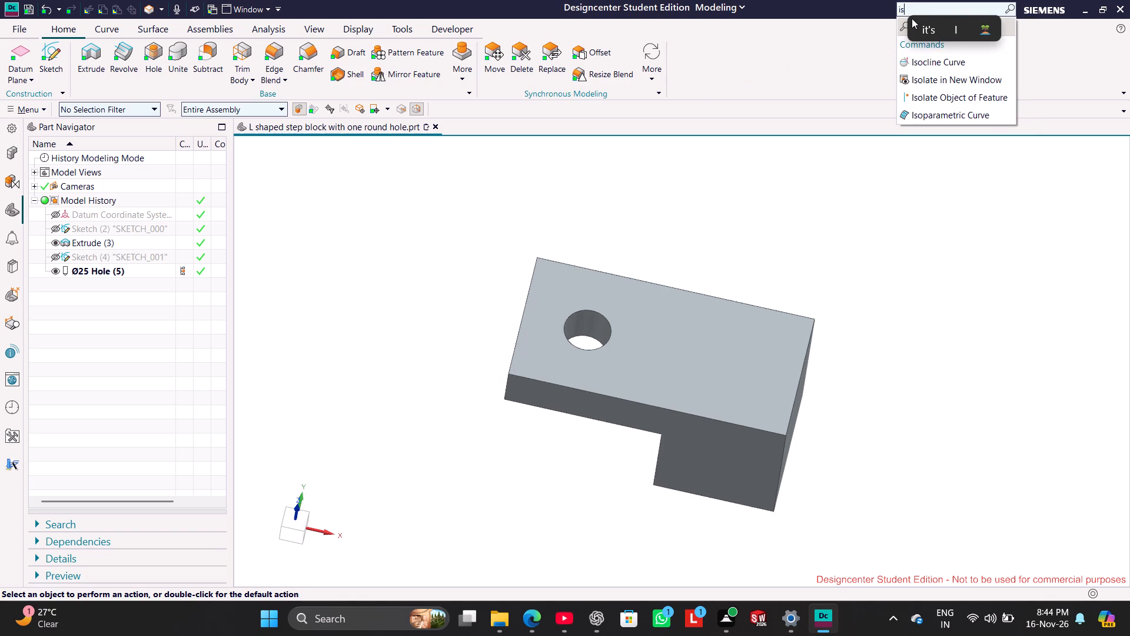
{"action": "key", "text": "o"}
{"action": "key", "text": "m"}
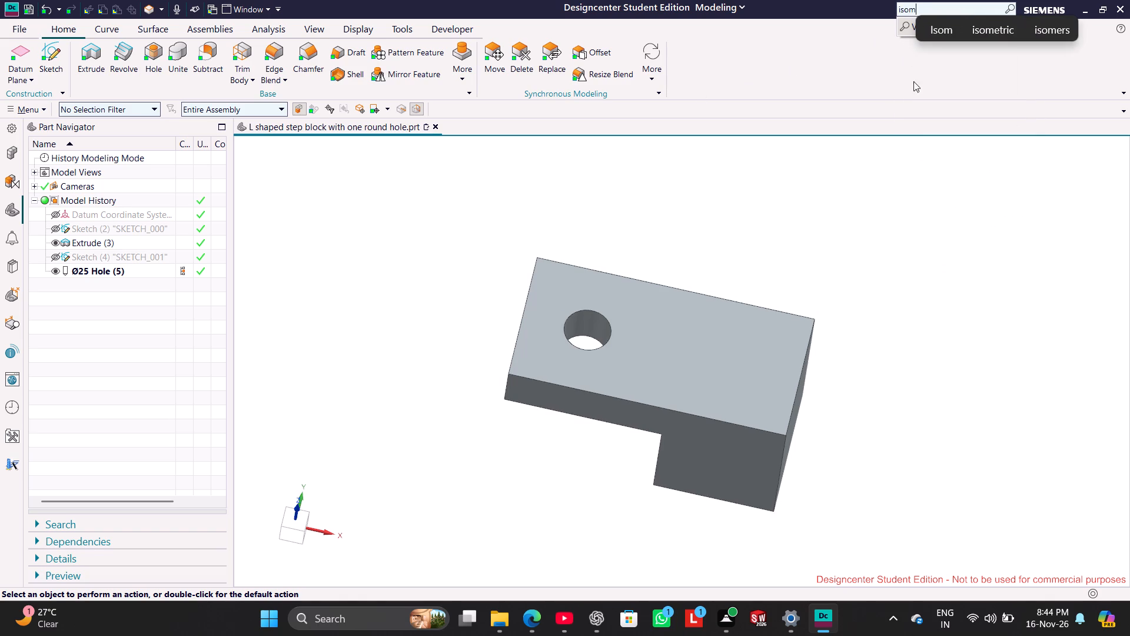
{"action": "left_click", "coordinate": [979, 32]}
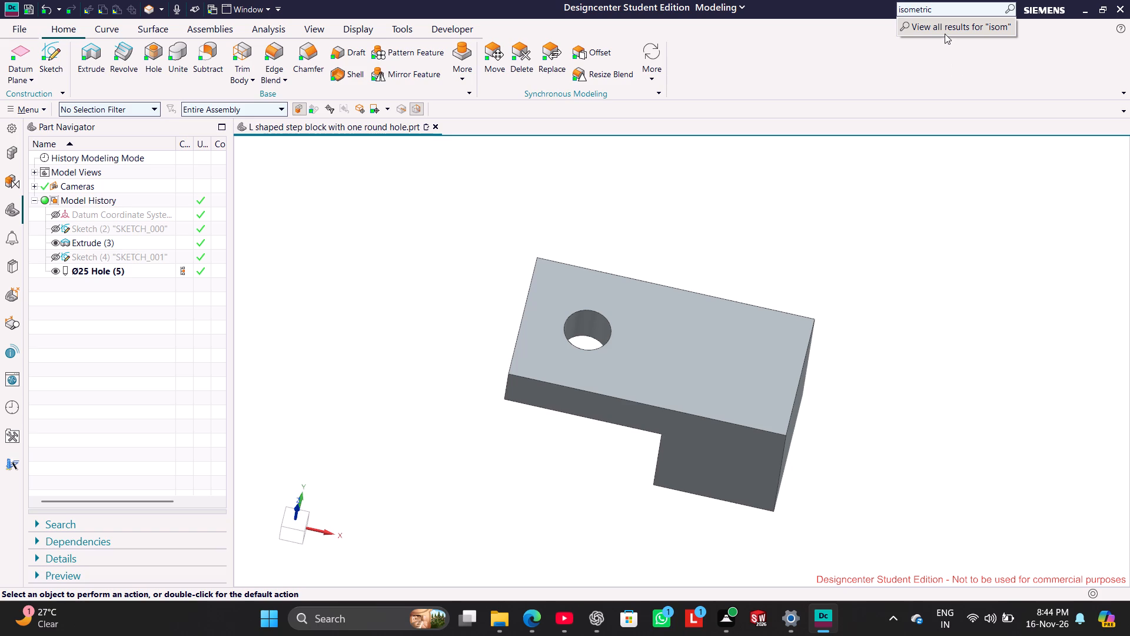
{"action": "left_click", "coordinate": [326, 29]}
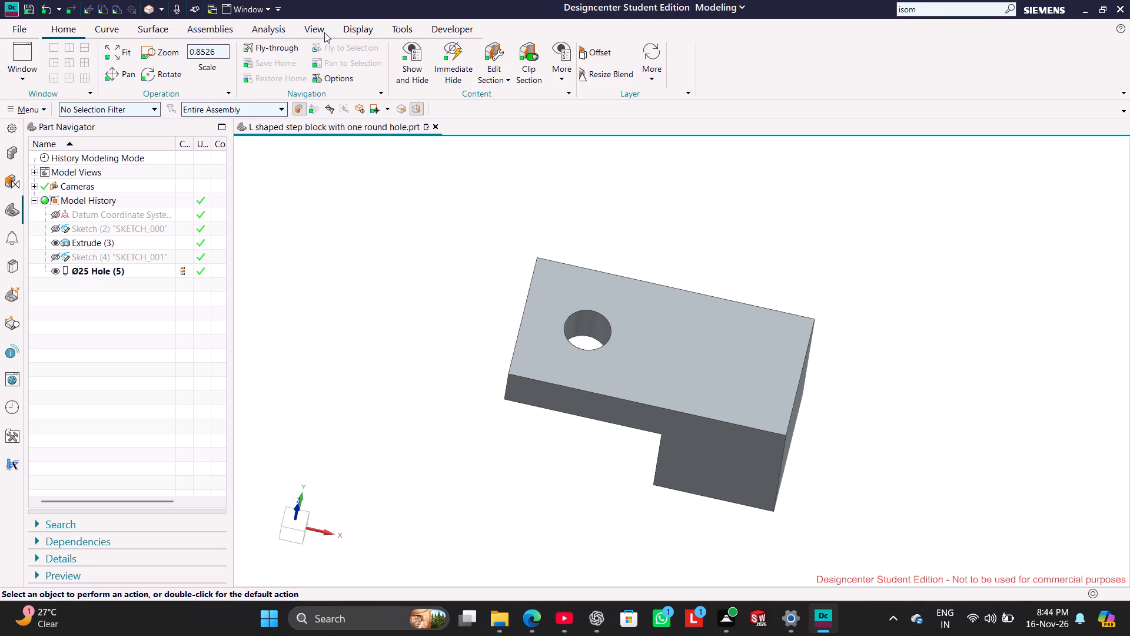
{"action": "left_click", "coordinate": [73, 29]}
Examine the block and its hole from several sides, including the underside, toggling the edge display.
{"action": "right_click_drag", "start_coordinate": [392, 352], "coordinate": [595, 225]}
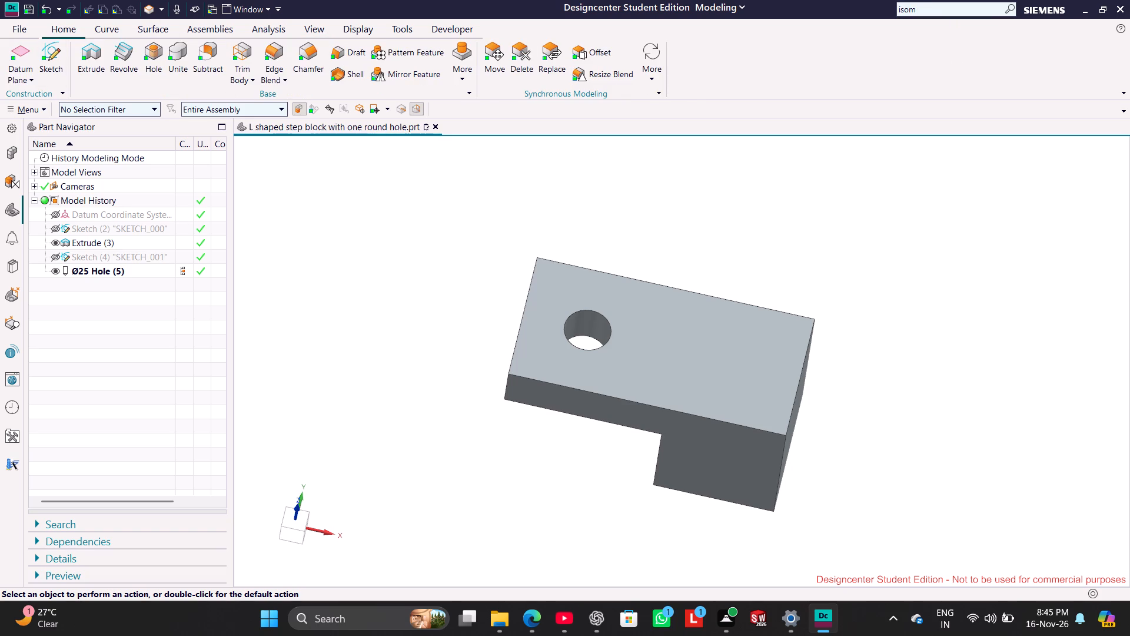
{"action": "middle_click_drag", "start_coordinate": [414, 336], "coordinate": [357, 340]}
{"action": "right_click_drag", "start_coordinate": [432, 347], "coordinate": [624, 226]}
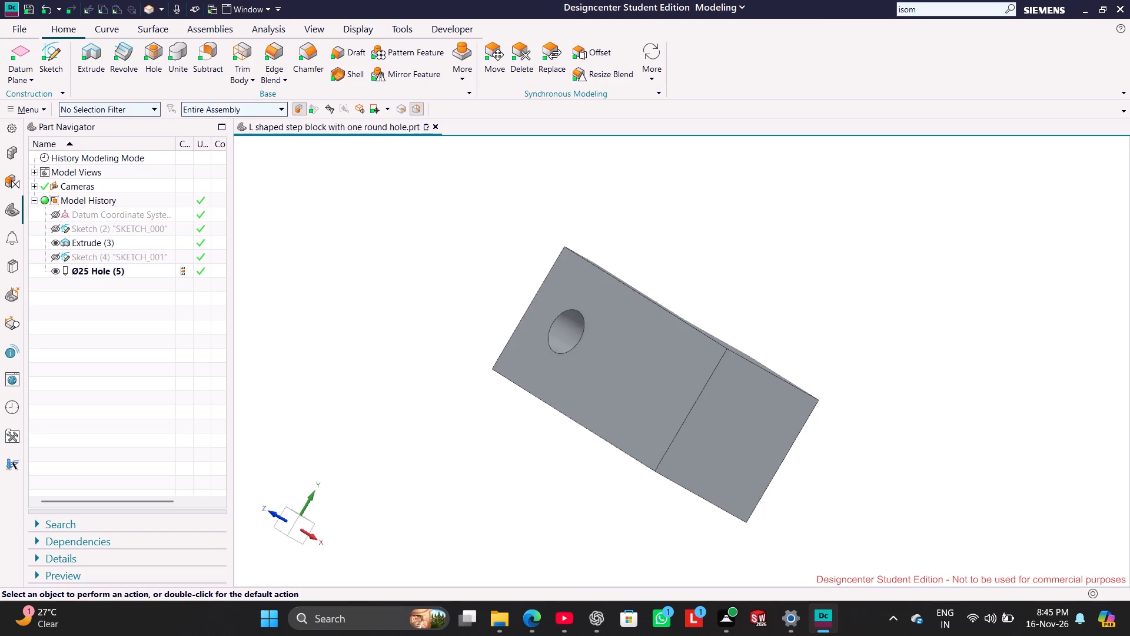
{"action": "middle_click_drag", "start_coordinate": [449, 340], "coordinate": [486, 393]}
{"action": "right_click_drag", "start_coordinate": [440, 408], "coordinate": [692, 251]}
{"action": "middle_click_drag", "start_coordinate": [471, 379], "coordinate": [449, 300]}
{"action": "right_click_drag", "start_coordinate": [454, 360], "coordinate": [696, 250]}
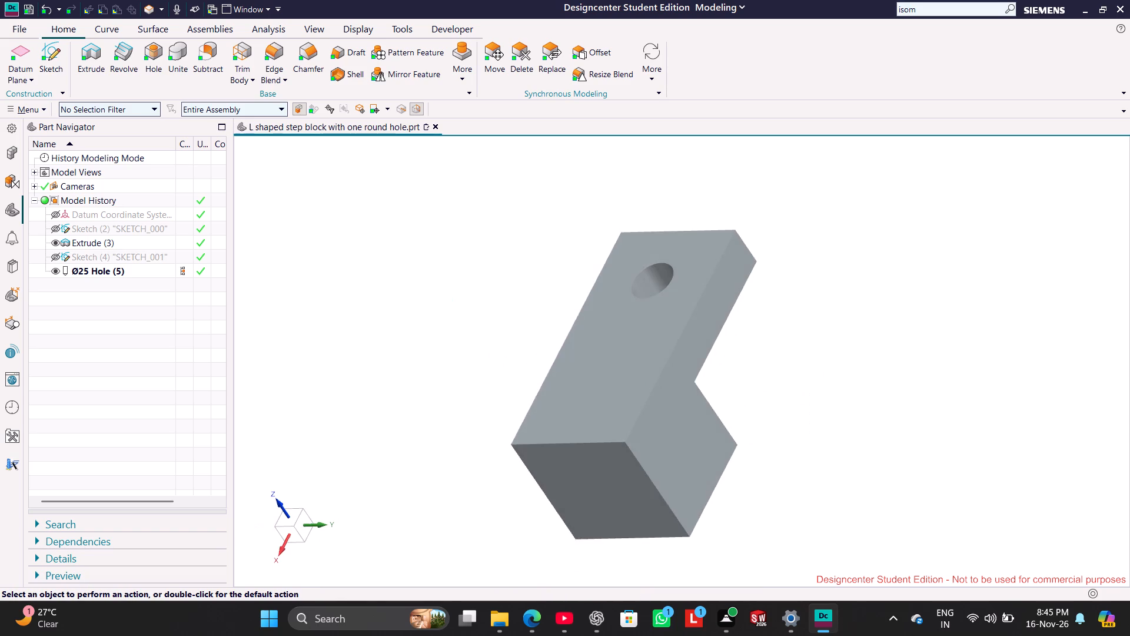
{"action": "right_click_drag", "start_coordinate": [696, 250], "coordinate": [708, 246]}
{"action": "right_click_drag", "start_coordinate": [482, 395], "coordinate": [697, 263]}
{"action": "middle_click_drag", "start_coordinate": [473, 381], "coordinate": [550, 408]}
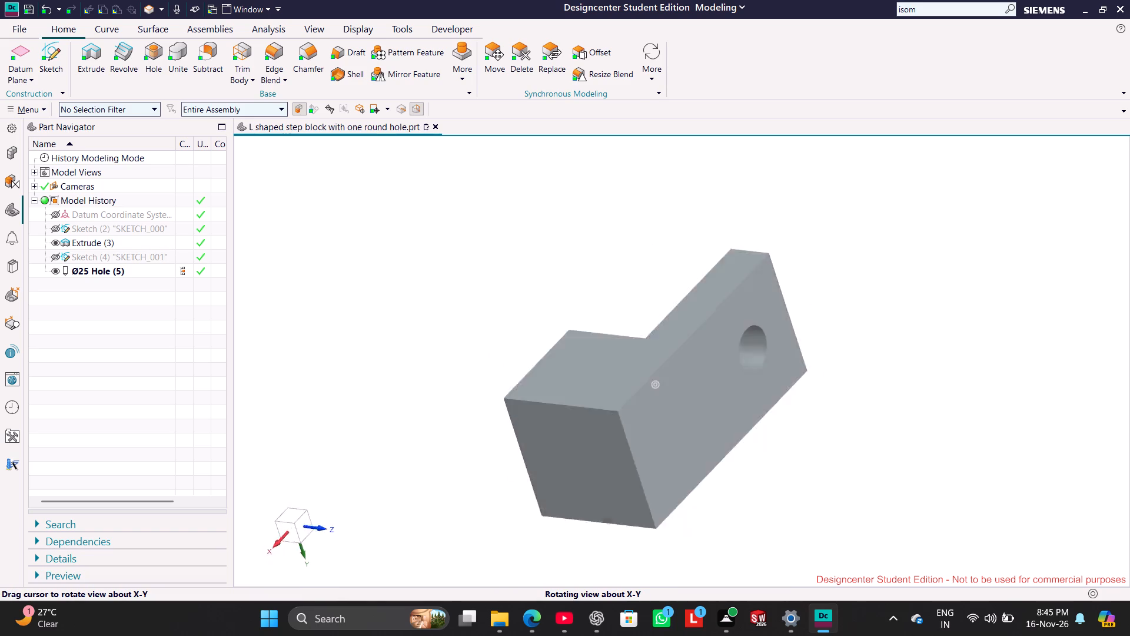
{"action": "middle_click_drag", "start_coordinate": [550, 408], "coordinate": [324, 391]}
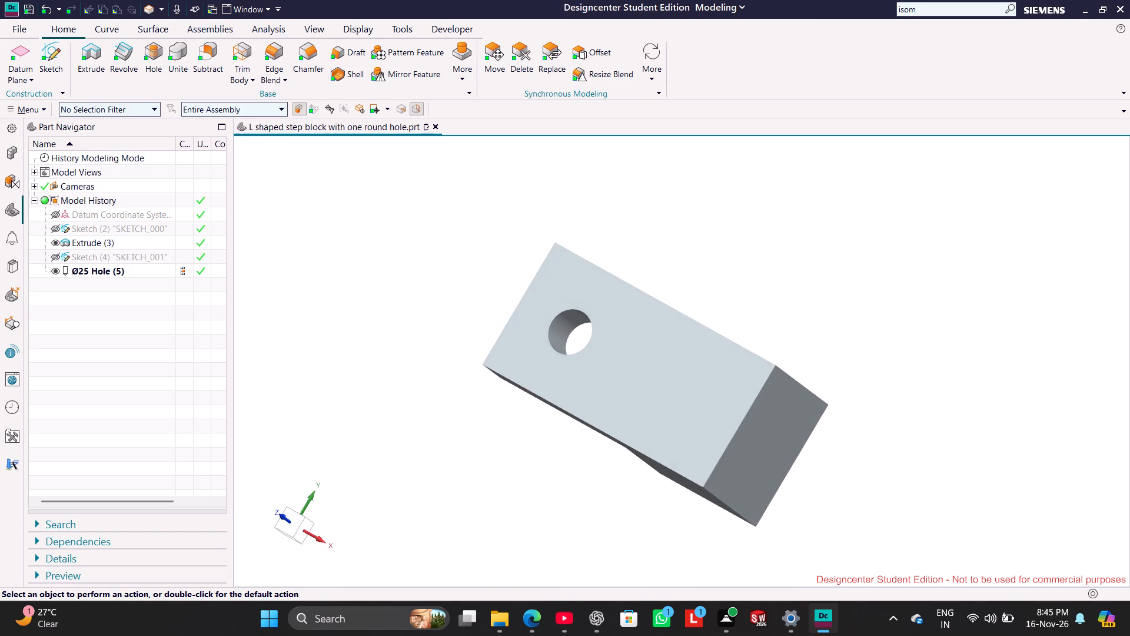
{"action": "right_click_drag", "start_coordinate": [351, 378], "coordinate": [488, 260]}
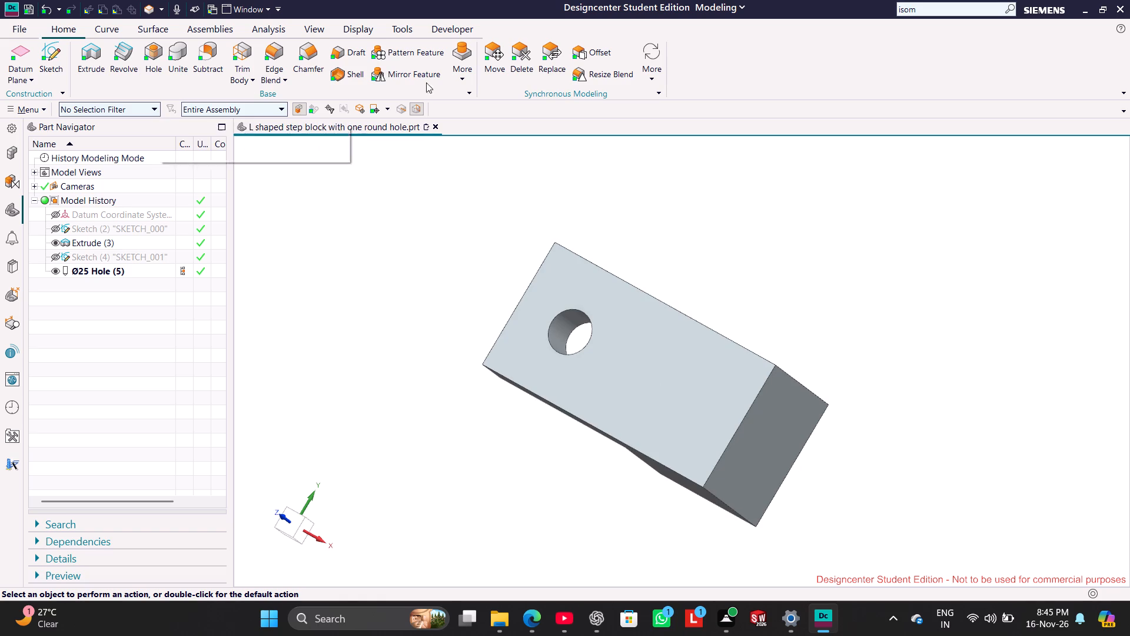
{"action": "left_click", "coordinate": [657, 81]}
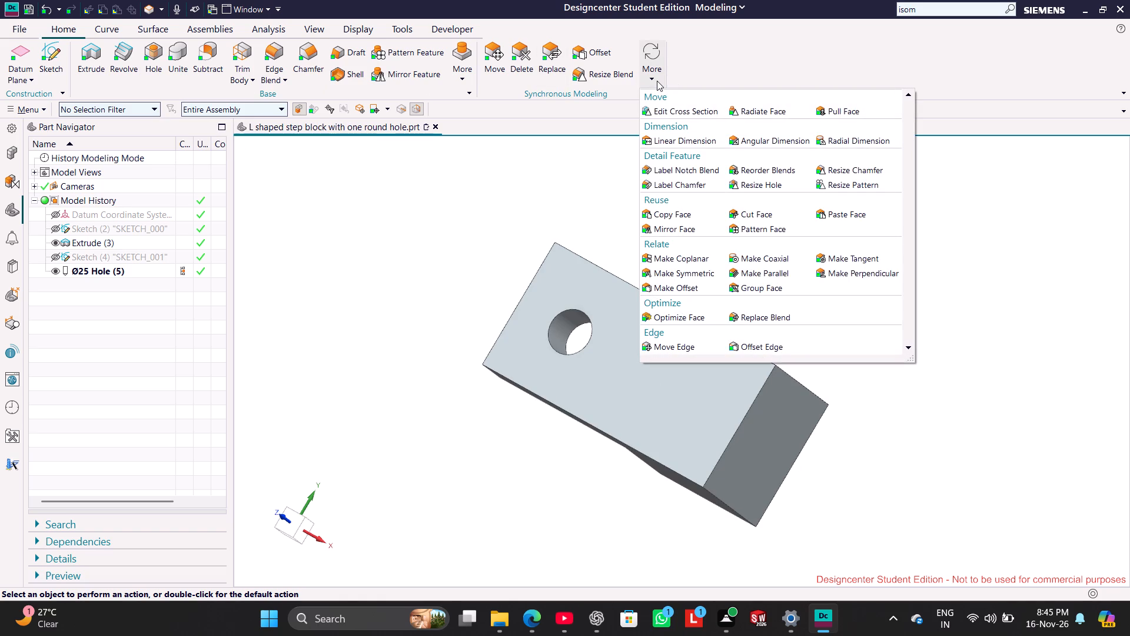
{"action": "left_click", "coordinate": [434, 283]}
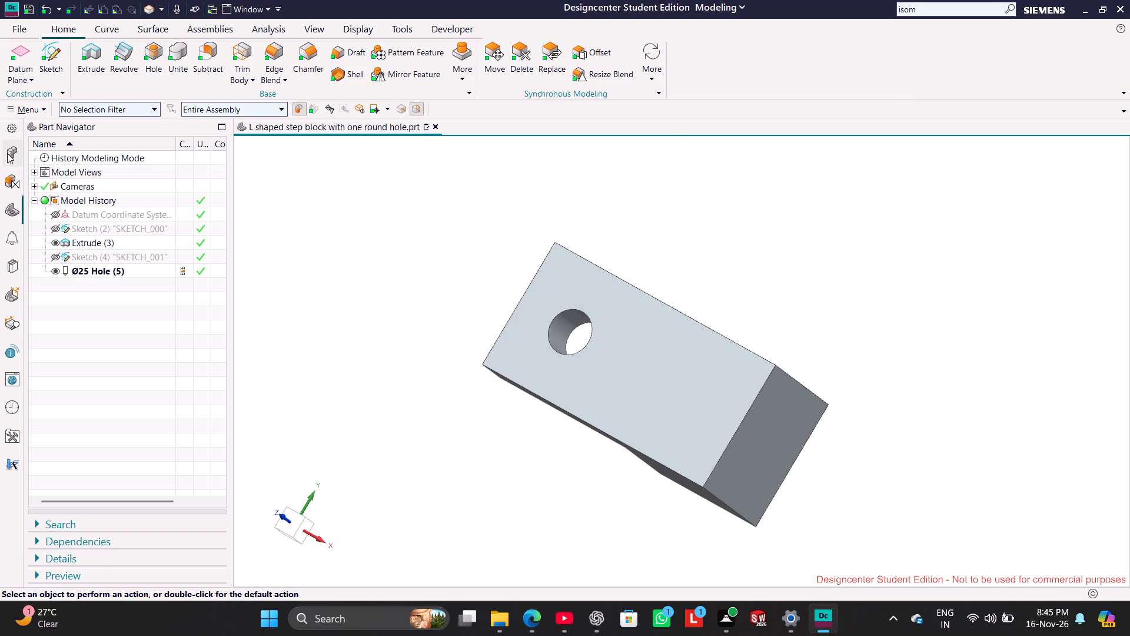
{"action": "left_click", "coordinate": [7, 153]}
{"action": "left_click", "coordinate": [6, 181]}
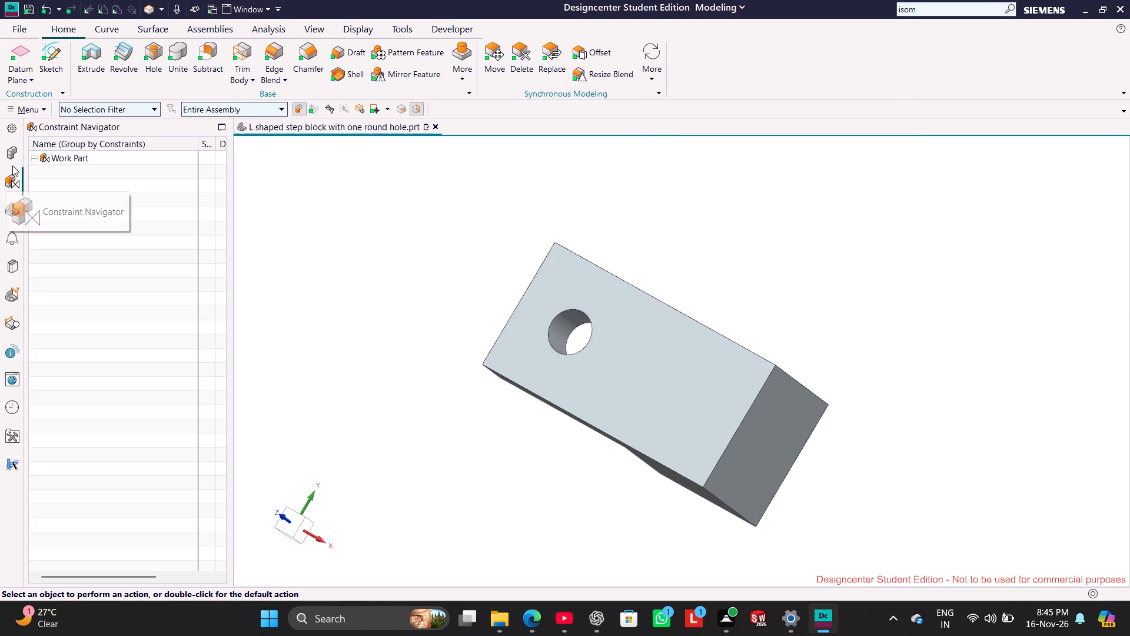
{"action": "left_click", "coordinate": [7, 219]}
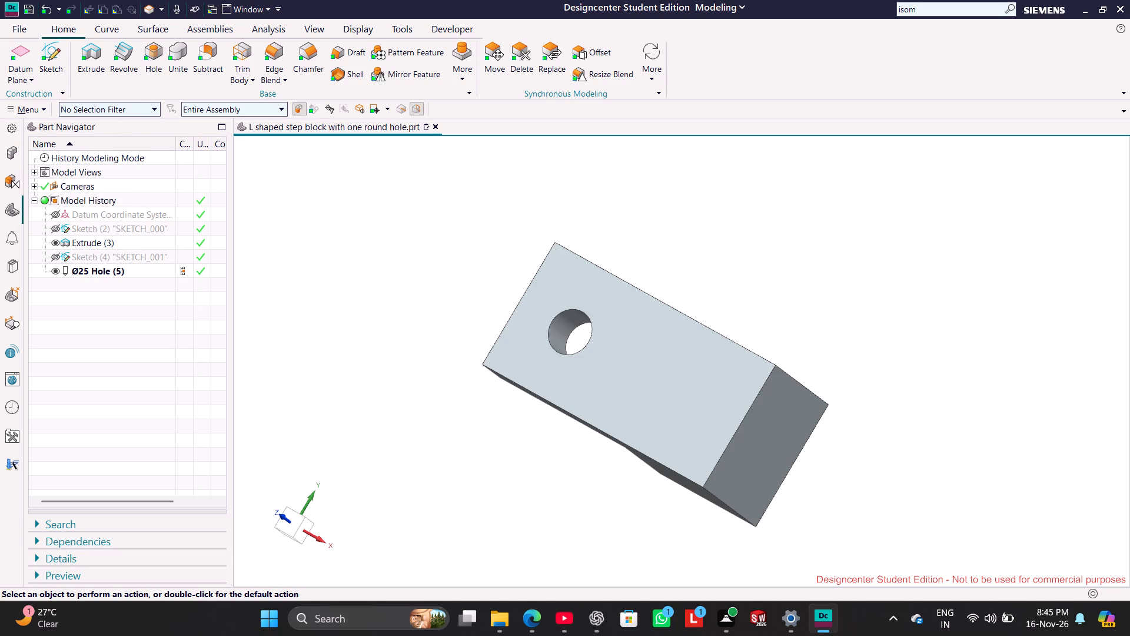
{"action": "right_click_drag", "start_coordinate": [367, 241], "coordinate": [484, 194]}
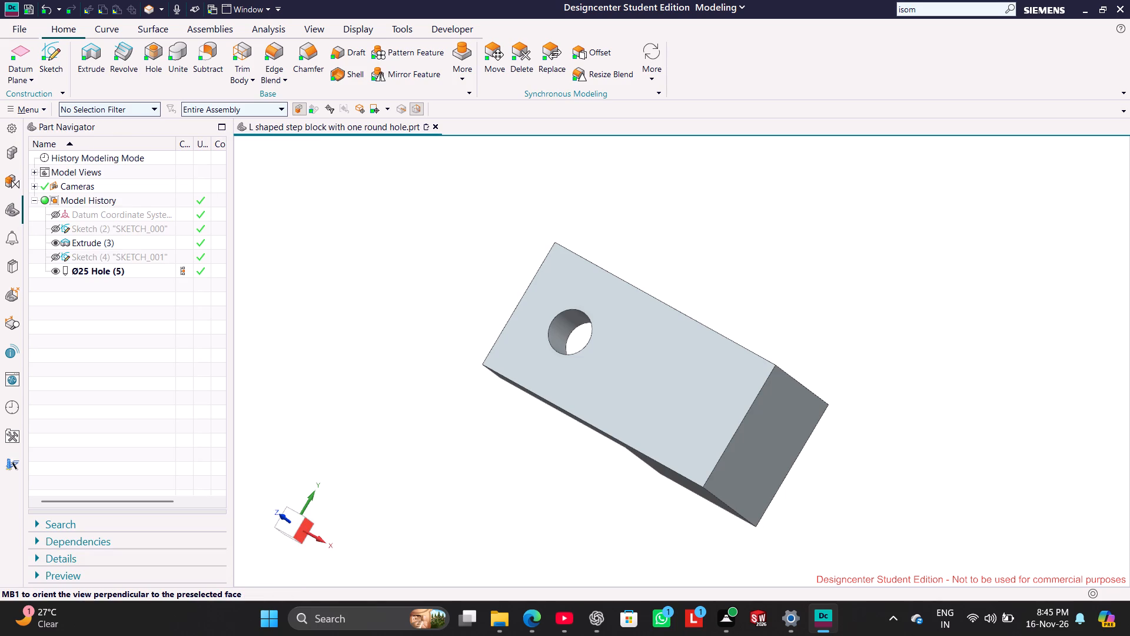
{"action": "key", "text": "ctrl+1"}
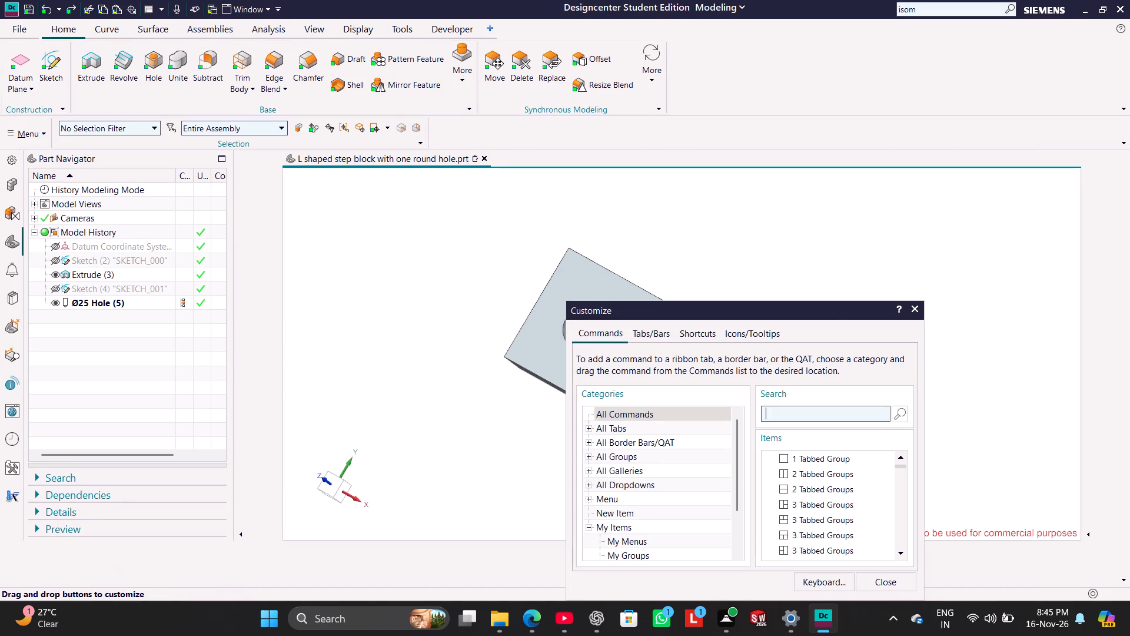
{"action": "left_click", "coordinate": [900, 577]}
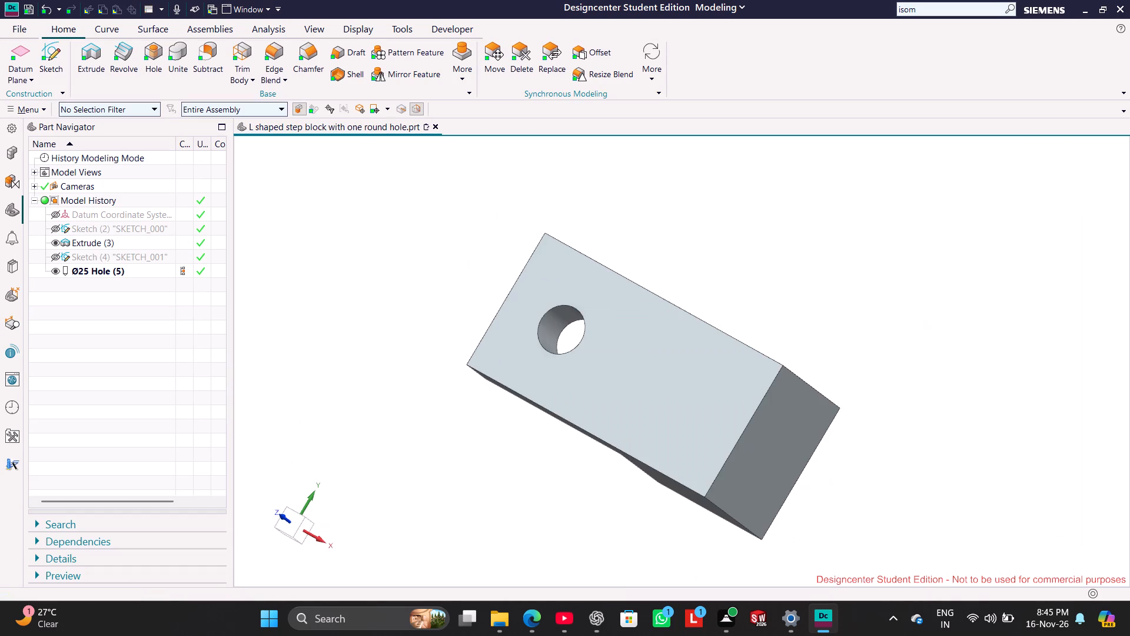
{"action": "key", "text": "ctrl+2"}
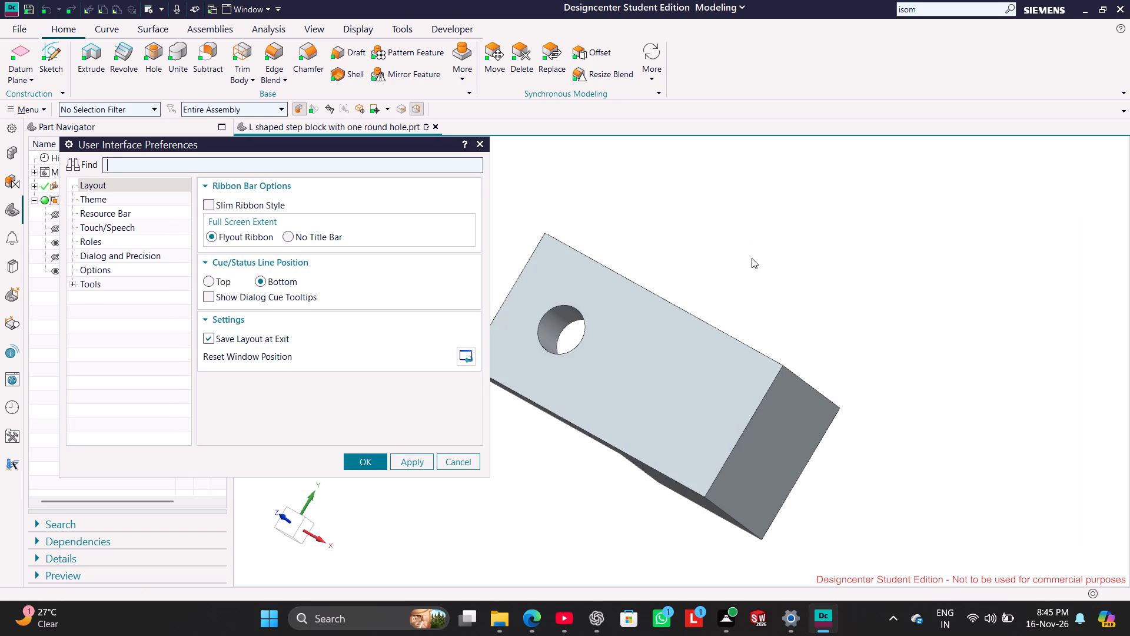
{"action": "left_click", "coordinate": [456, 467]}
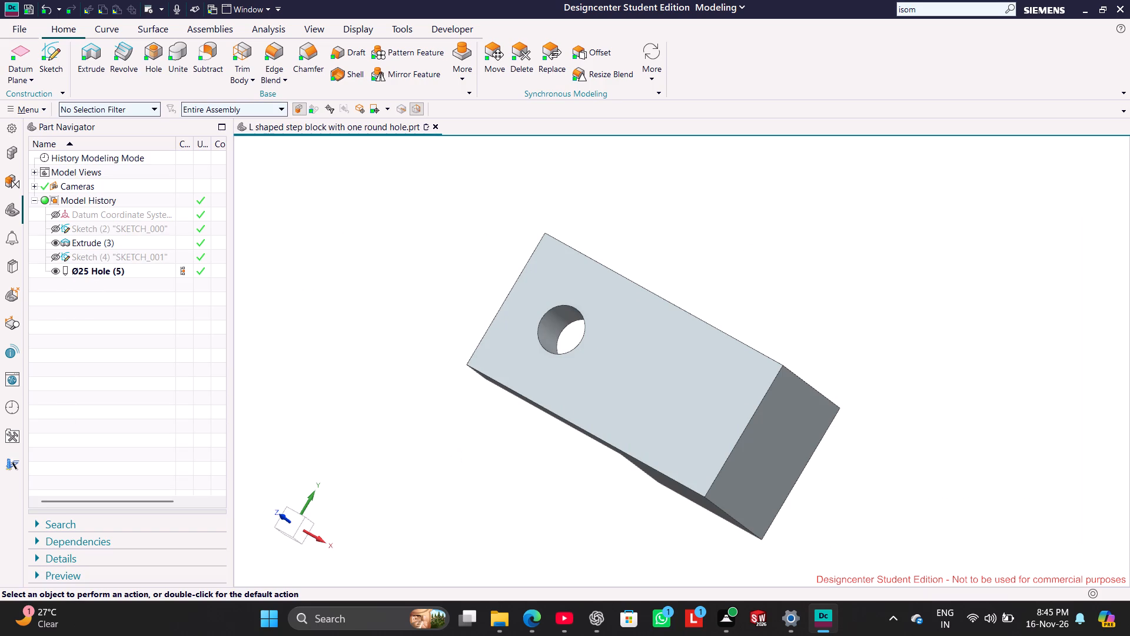
View the block from a near-isometric angle showing its top face, round hole and step.
{"action": "middle_click_drag", "start_coordinate": [420, 388], "coordinate": [414, 346]}
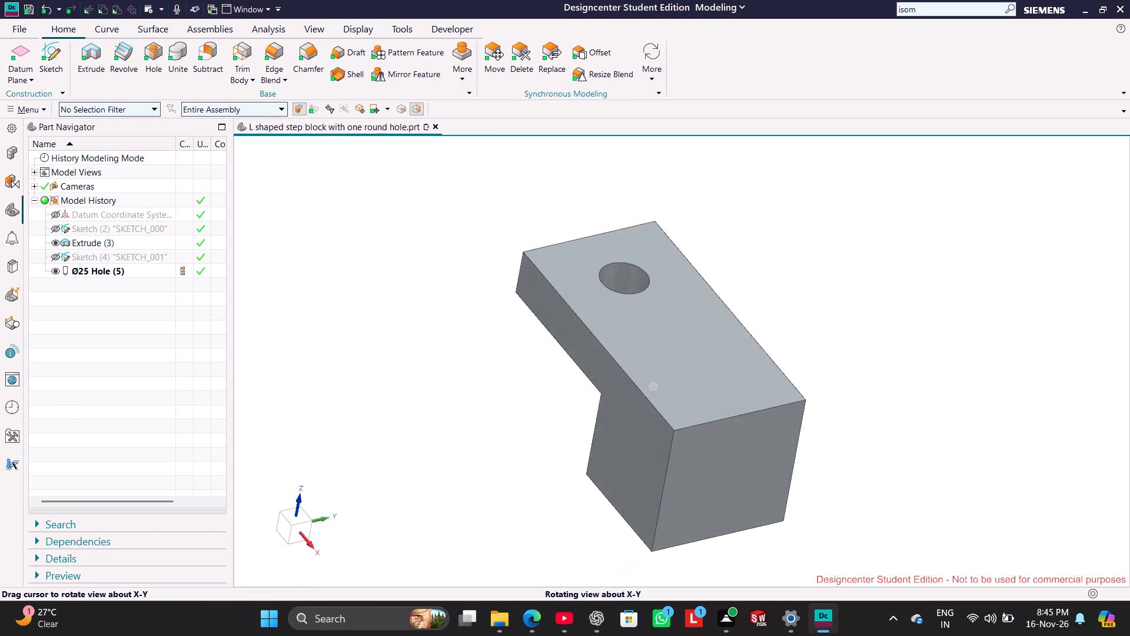
{"action": "middle_click_drag", "start_coordinate": [414, 346], "coordinate": [417, 355]}
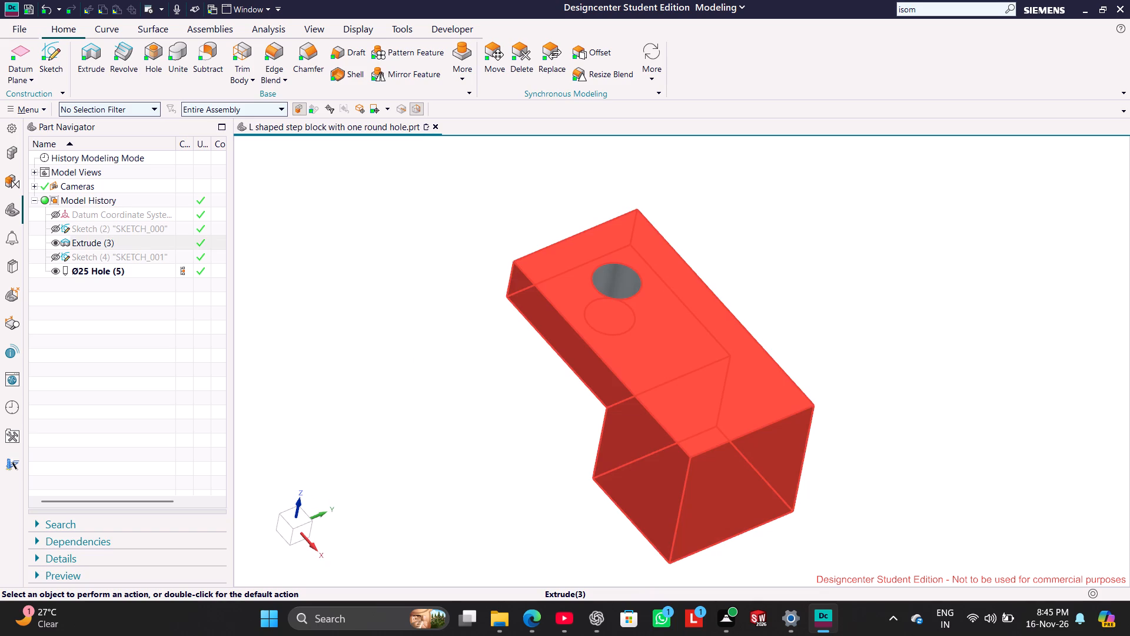
On the block's L-shaped side face, sketch a rectangle about 35 by 35 mm from the top corner at the thick end.
{"action": "left_click", "coordinate": [51, 61]}
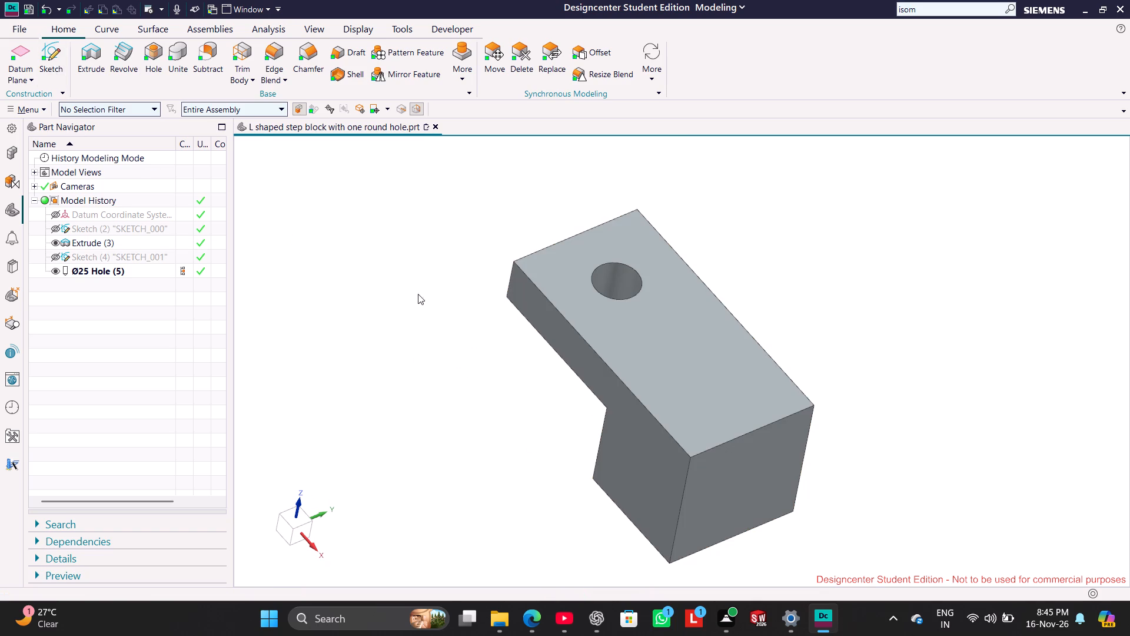
{"action": "left_click", "coordinate": [660, 458]}
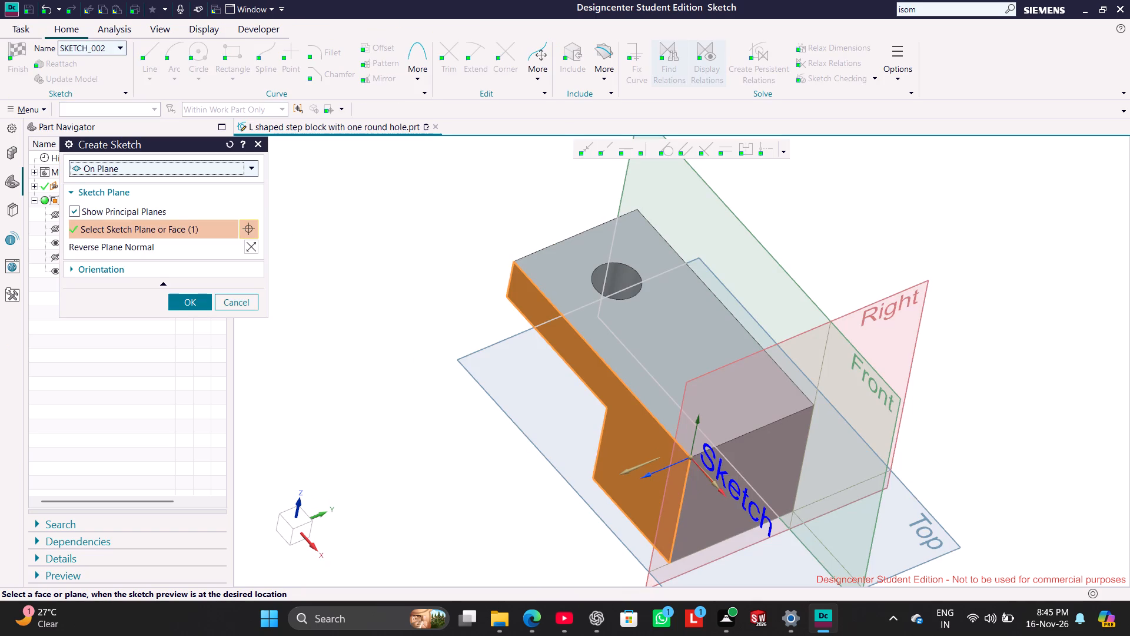
{"action": "left_click", "coordinate": [196, 307]}
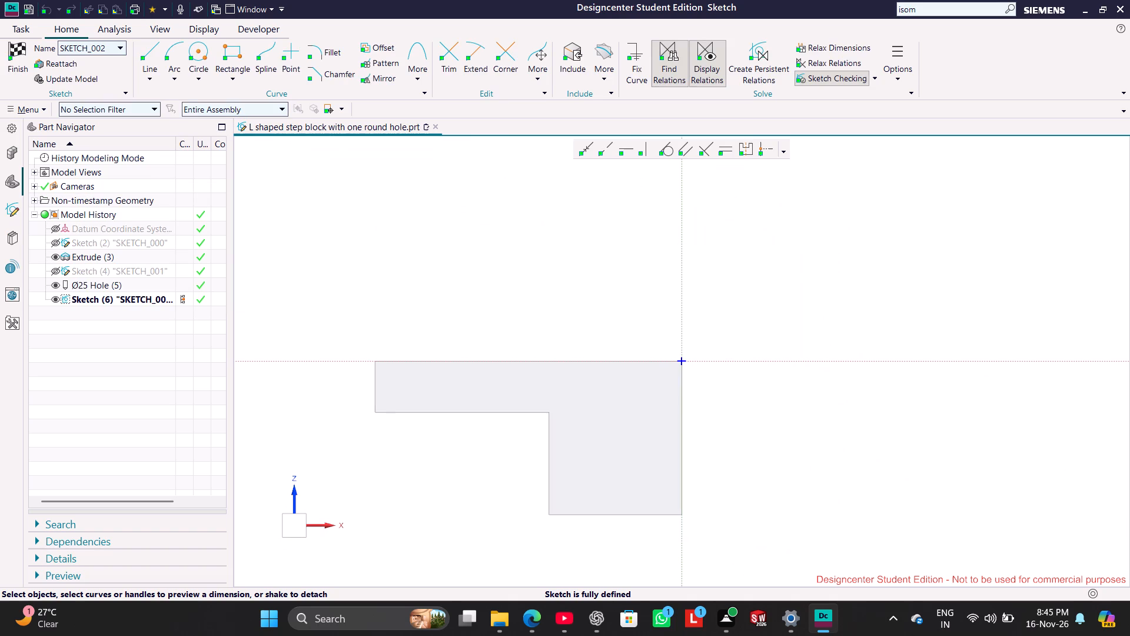
{"action": "left_click", "coordinate": [236, 49]}
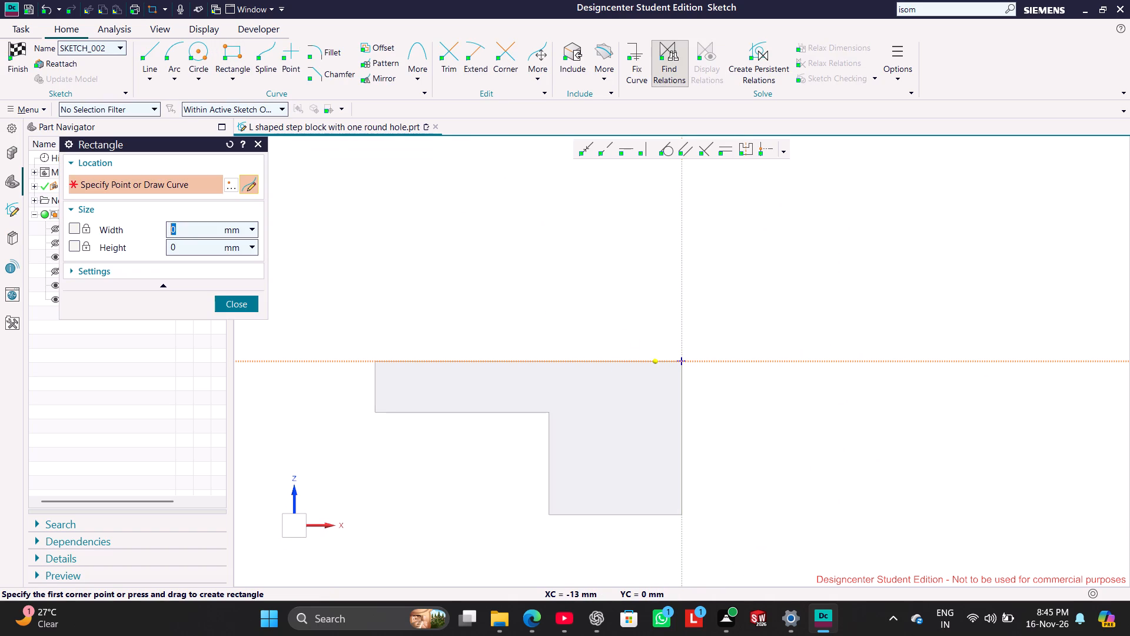
{"action": "left_click", "coordinate": [679, 363]}
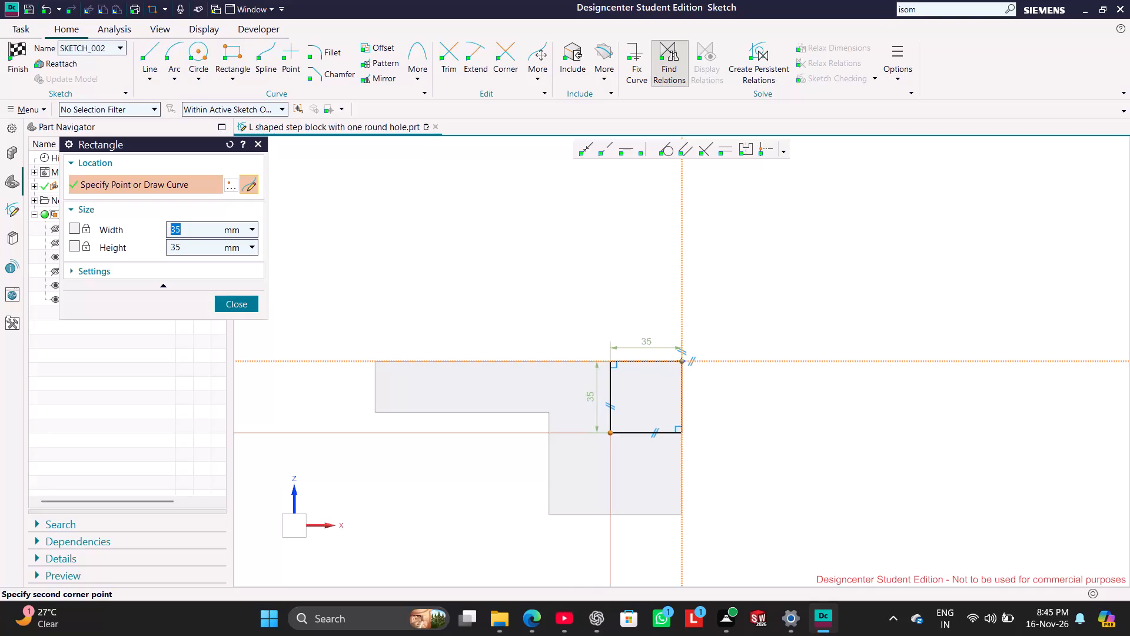
{"action": "left_click", "coordinate": [610, 432]}
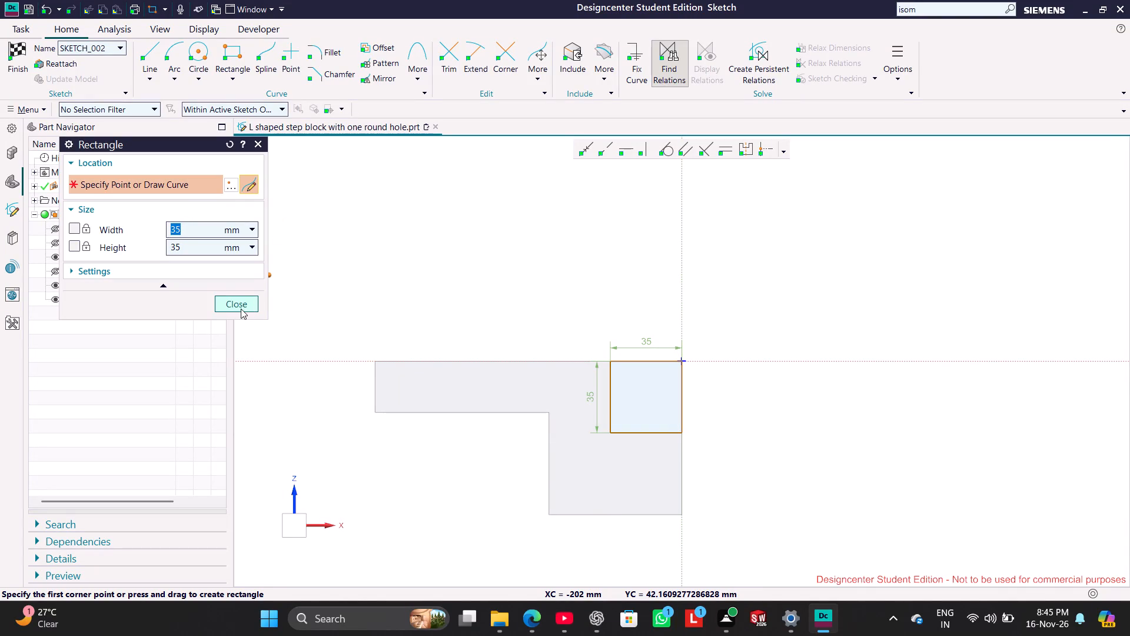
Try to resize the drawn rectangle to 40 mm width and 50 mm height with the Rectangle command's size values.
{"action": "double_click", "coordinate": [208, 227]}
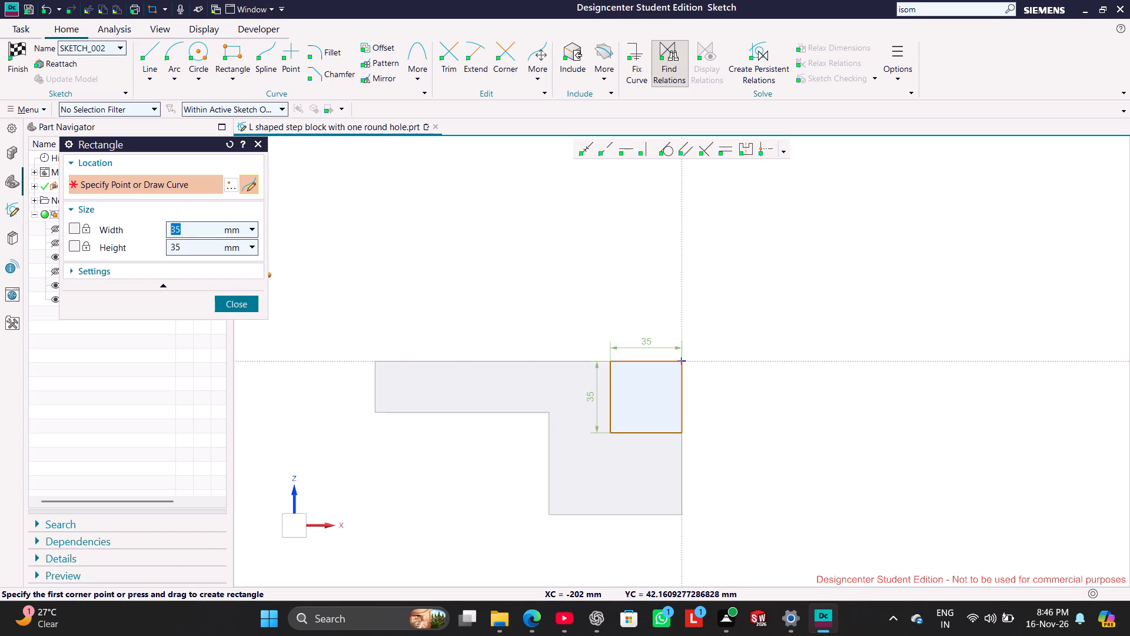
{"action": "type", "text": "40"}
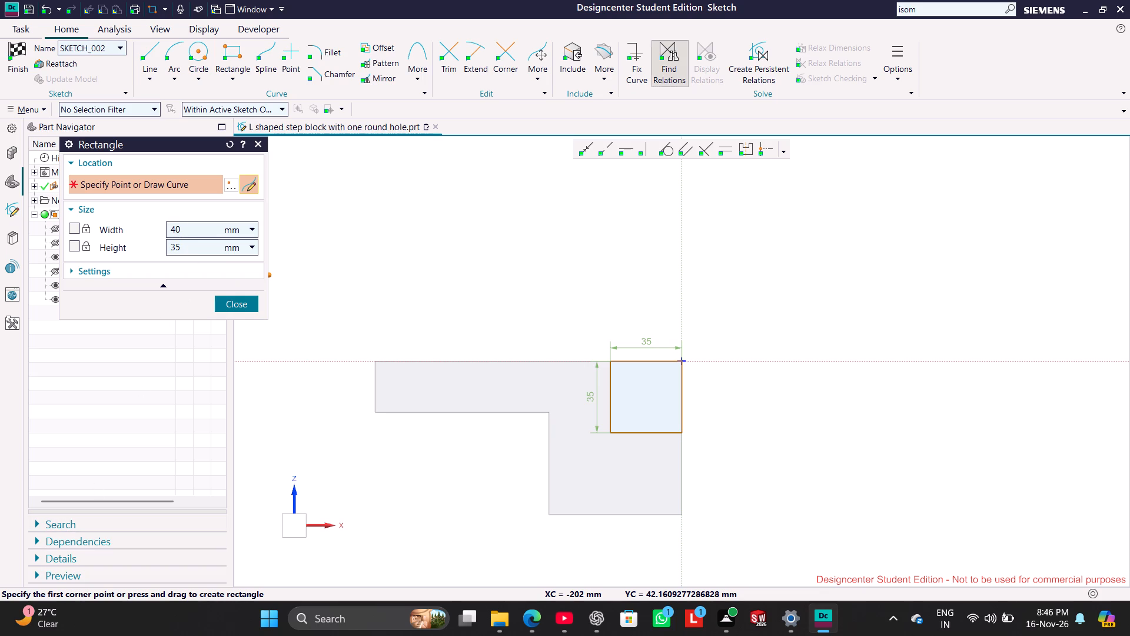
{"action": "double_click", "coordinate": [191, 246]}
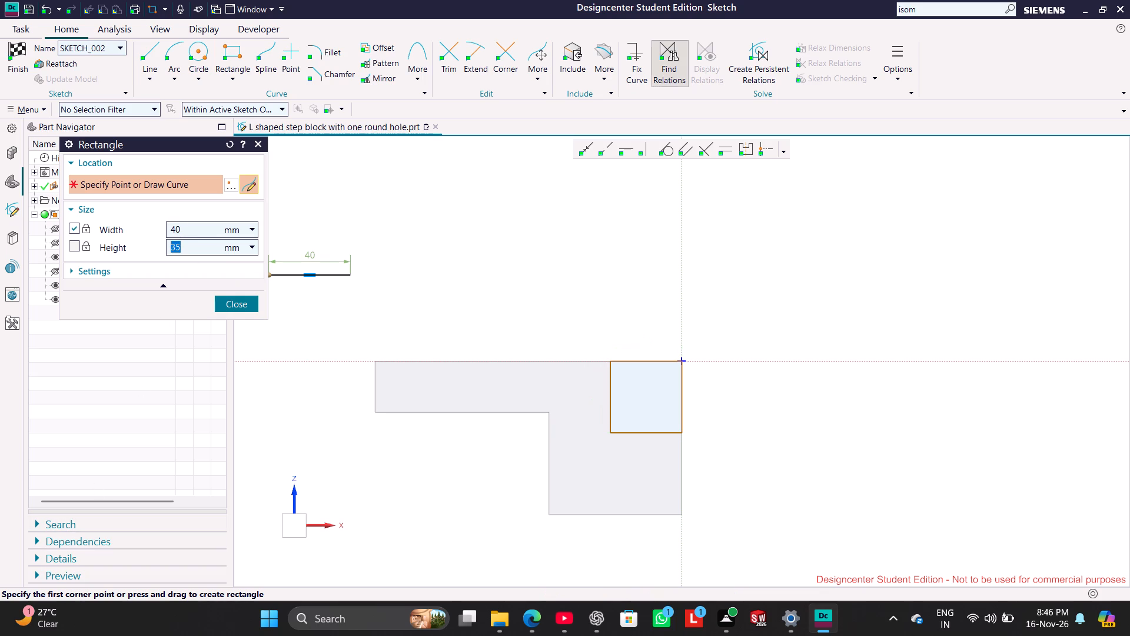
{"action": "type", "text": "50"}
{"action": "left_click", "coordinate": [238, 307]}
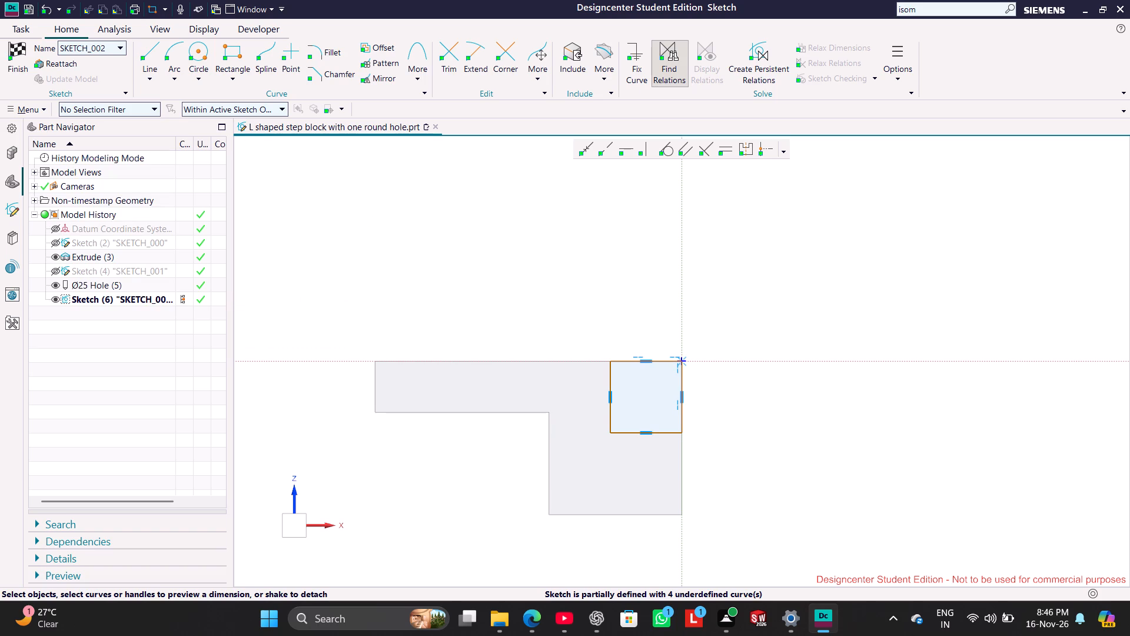
Dimension the rectangle's top edge to 40 mm.
{"action": "left_click", "coordinate": [576, 273]}
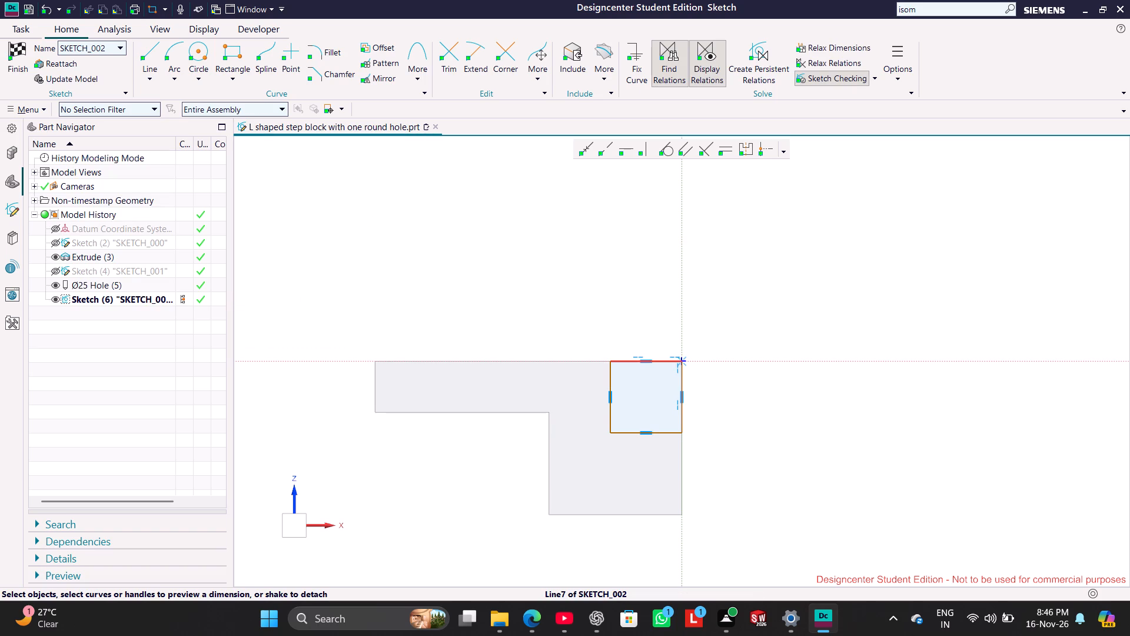
{"action": "left_click", "coordinate": [633, 360]}
{"action": "left_click", "coordinate": [643, 327]}
{"action": "double_click", "coordinate": [649, 342]}
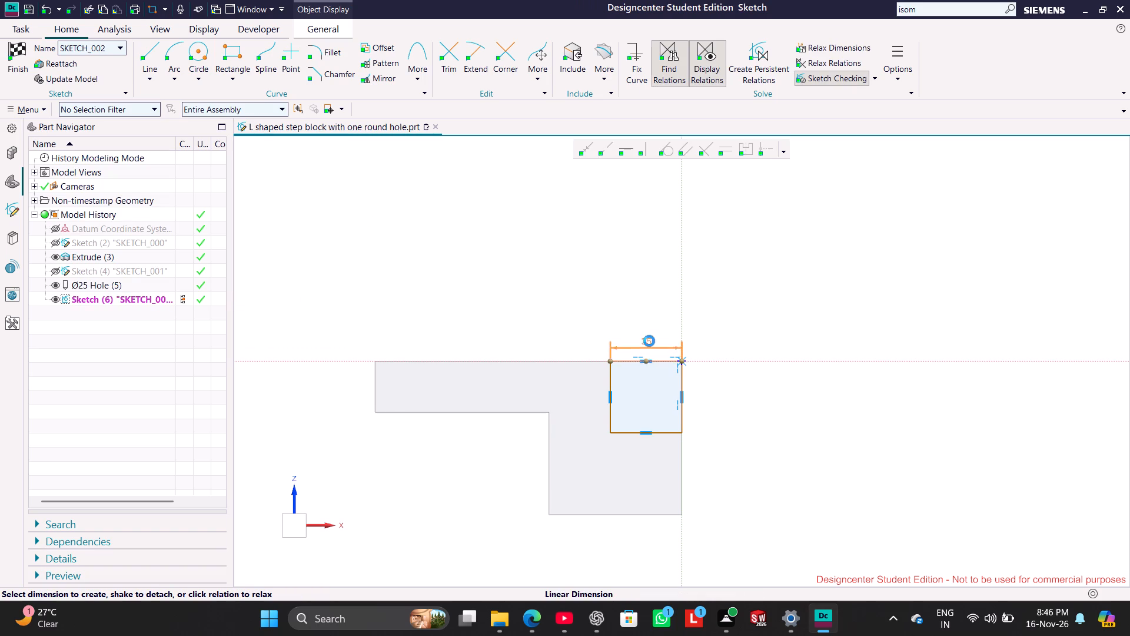
{"action": "type", "text": "40"}
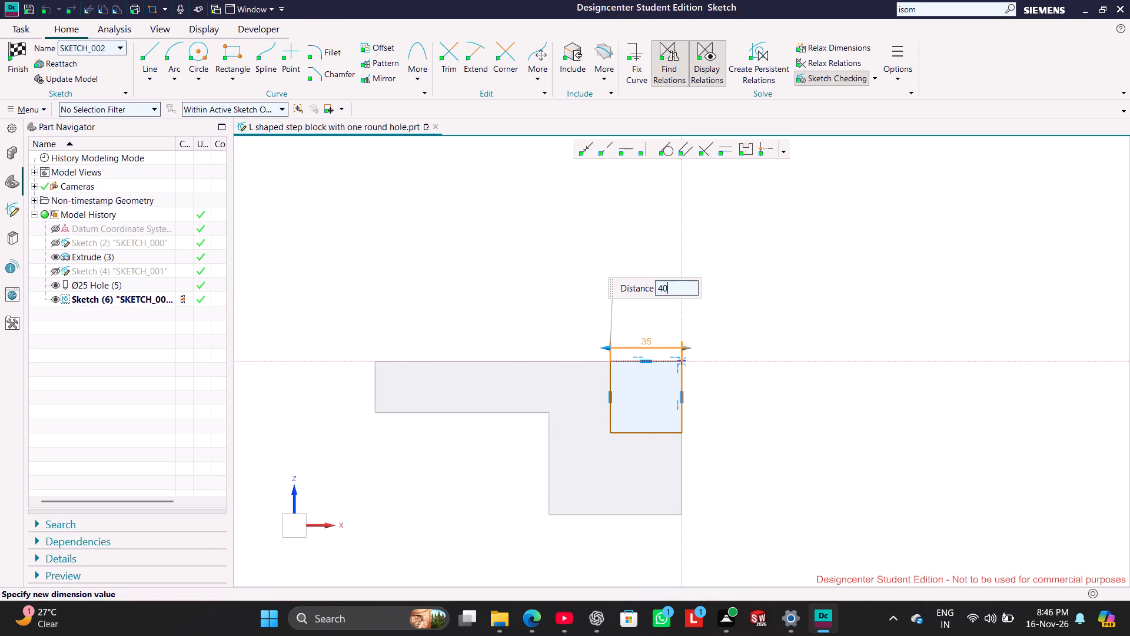
{"action": "key", "text": "Return"}
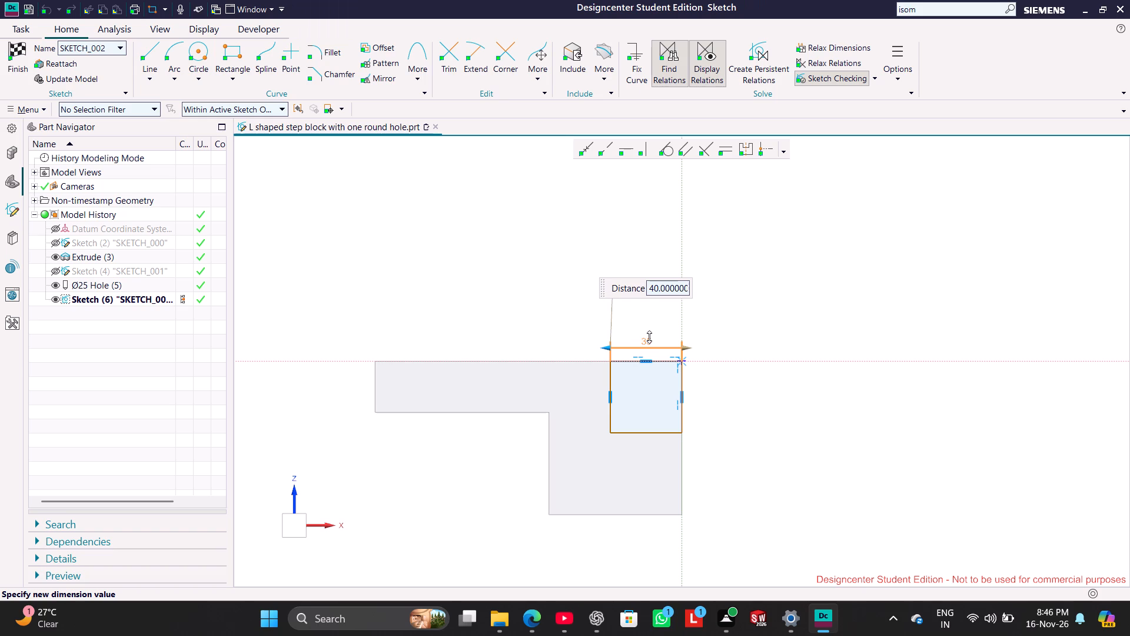
{"action": "left_click", "coordinate": [484, 324]}
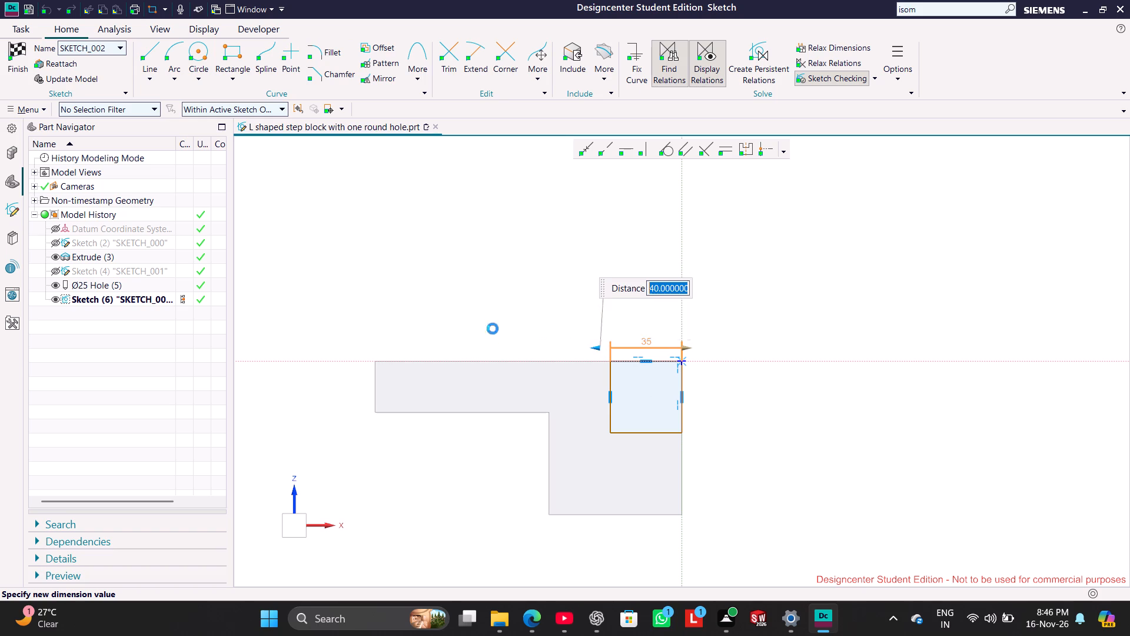
{"action": "double_click", "coordinate": [683, 424]}
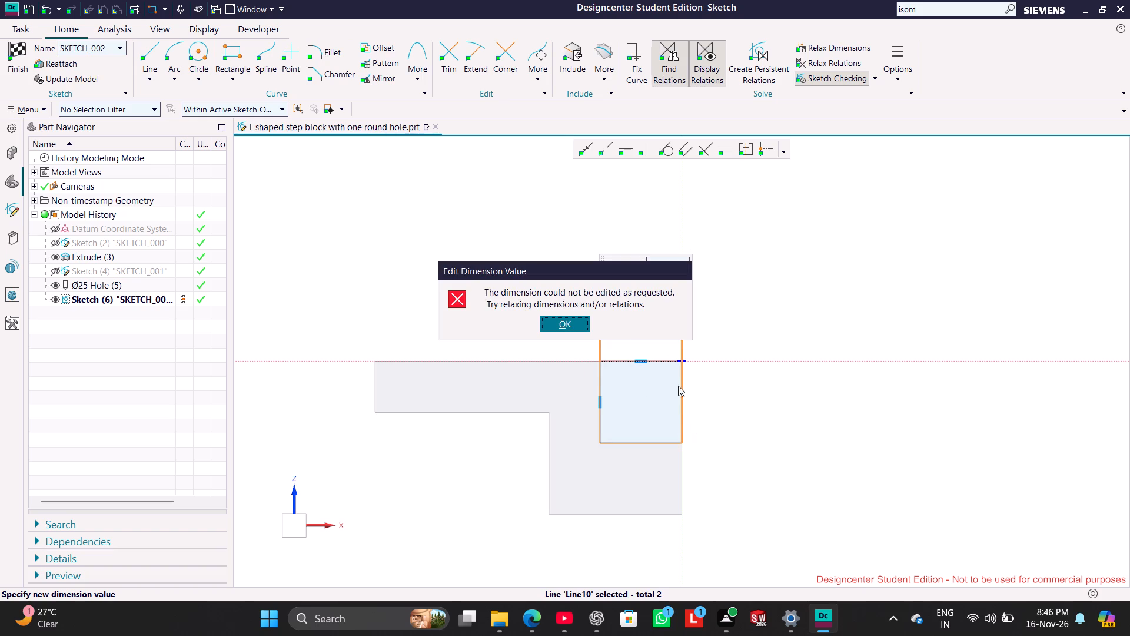
{"action": "left_click", "coordinate": [576, 324]}
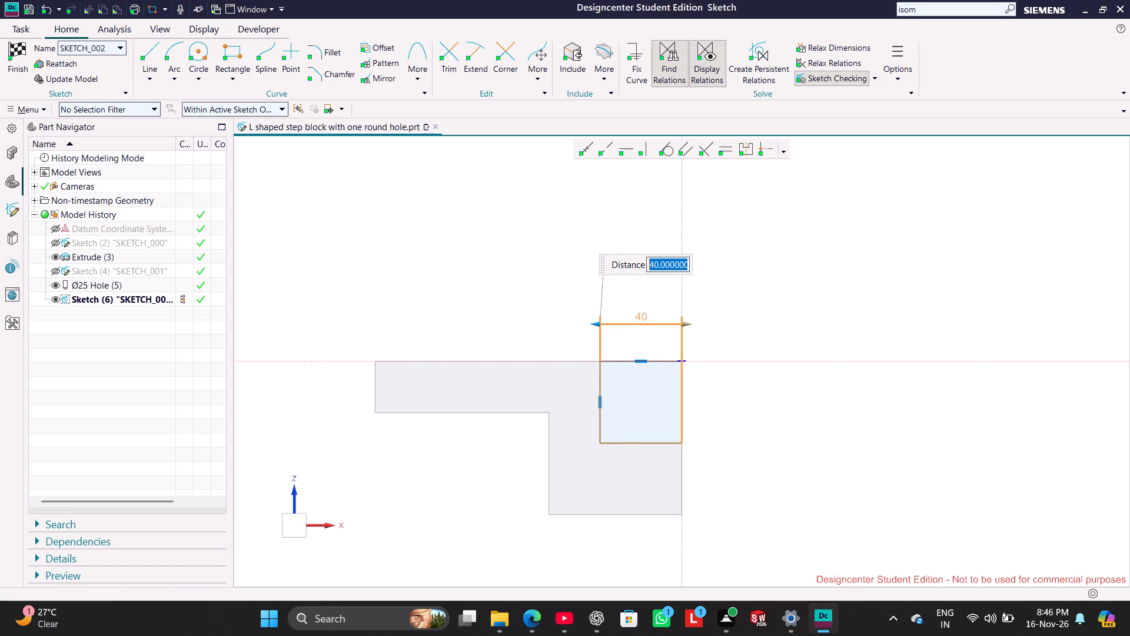
{"action": "left_click", "coordinate": [553, 300]}
Dimension the rectangle's vertical side on the block's outer edge to 50 mm and finish the sketch.
{"action": "left_click", "coordinate": [682, 385]}
{"action": "left_click", "coordinate": [700, 390]}
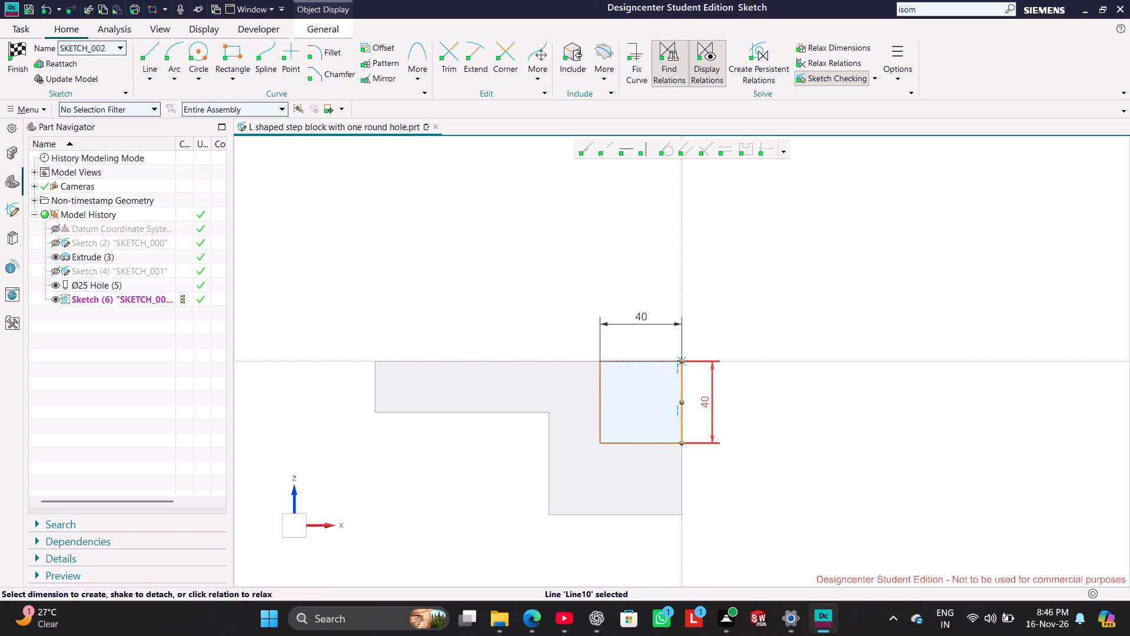
{"action": "type", "text": "50"}
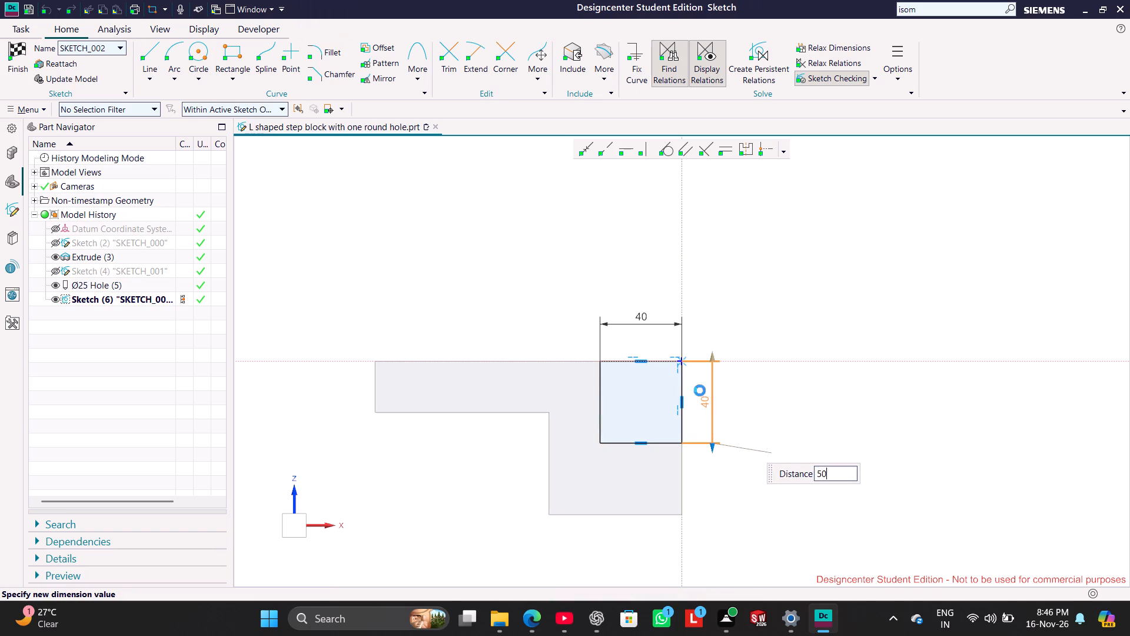
{"action": "key", "text": "Return"}
{"action": "left_click", "coordinate": [585, 257]}
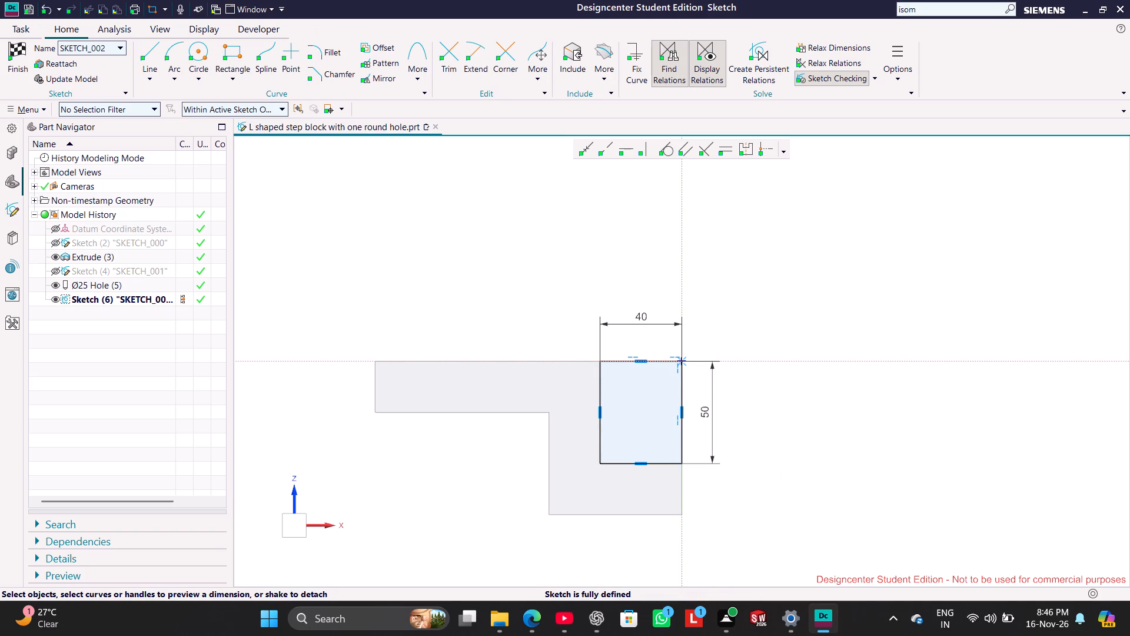
{"action": "left_click", "coordinate": [12, 59]}
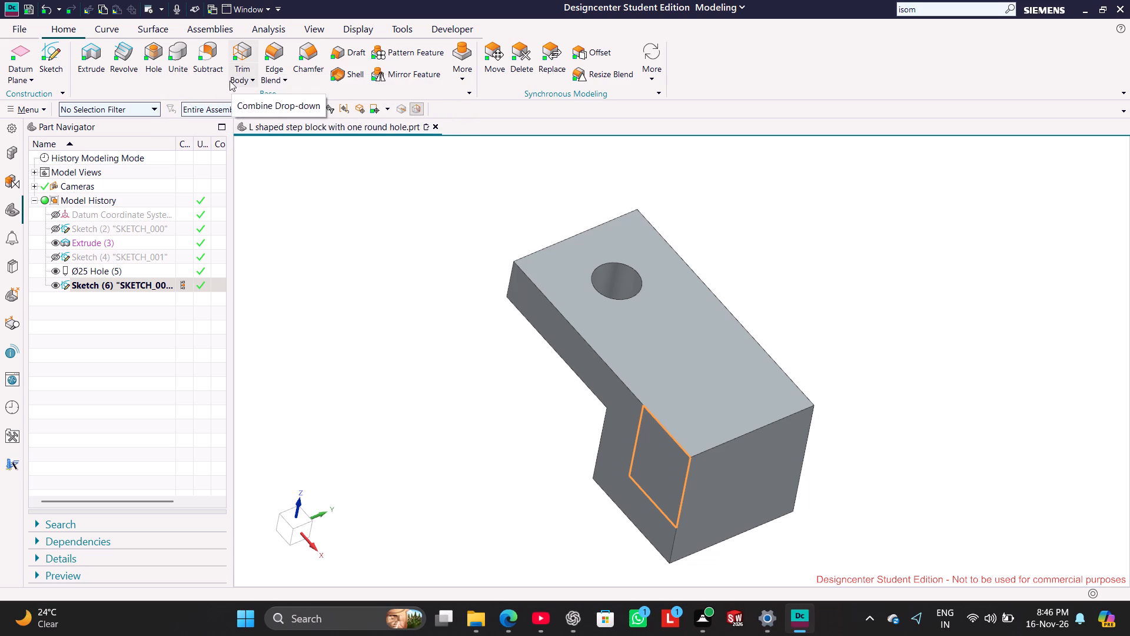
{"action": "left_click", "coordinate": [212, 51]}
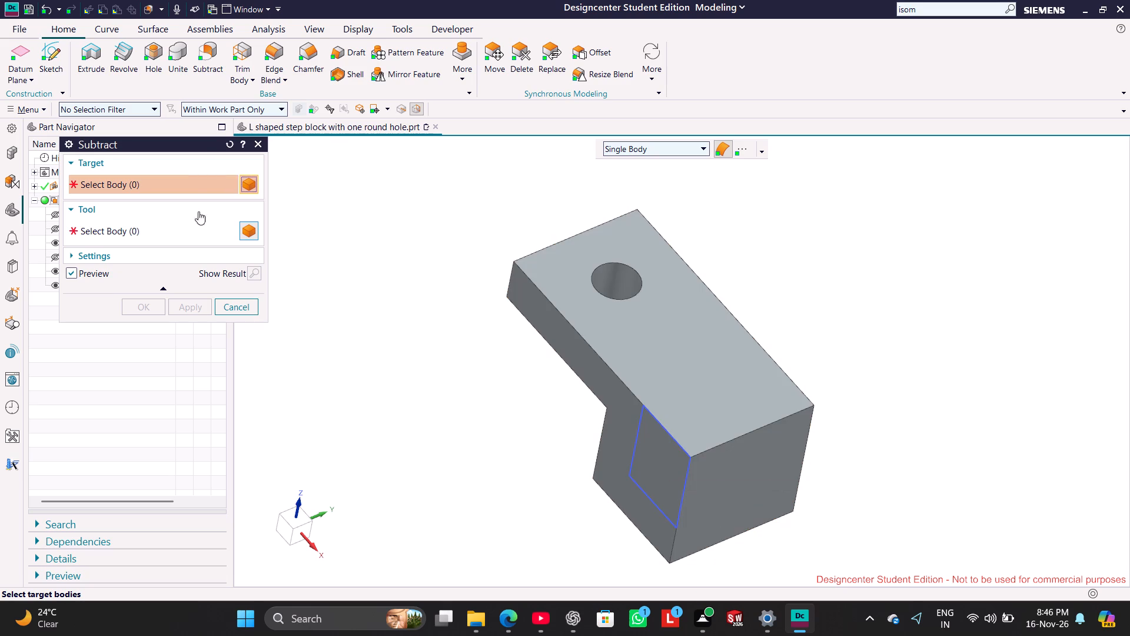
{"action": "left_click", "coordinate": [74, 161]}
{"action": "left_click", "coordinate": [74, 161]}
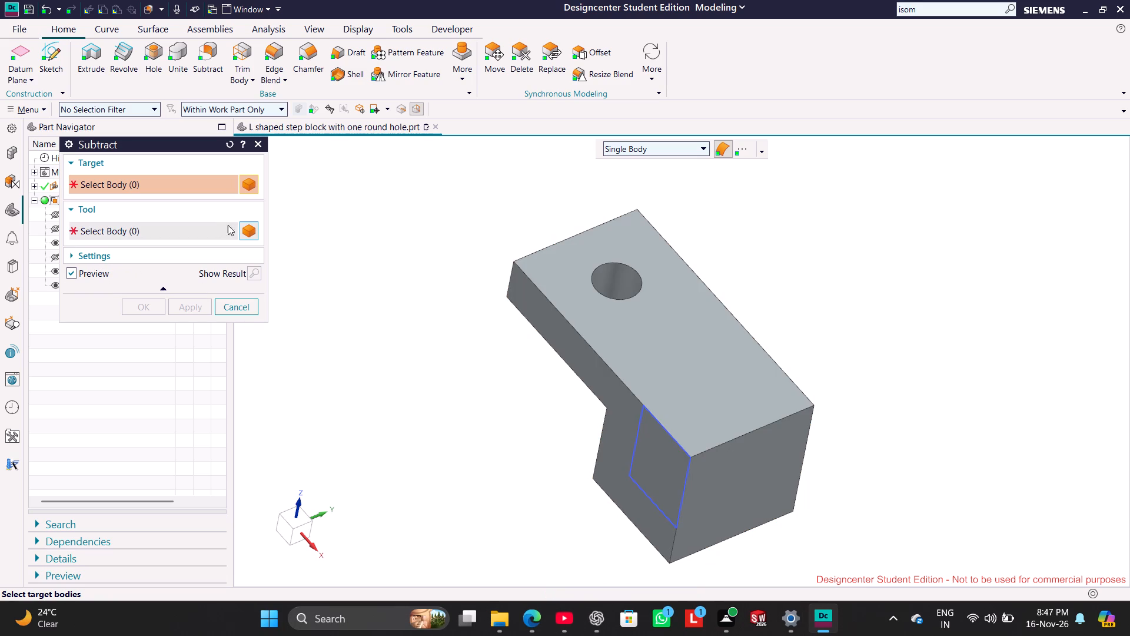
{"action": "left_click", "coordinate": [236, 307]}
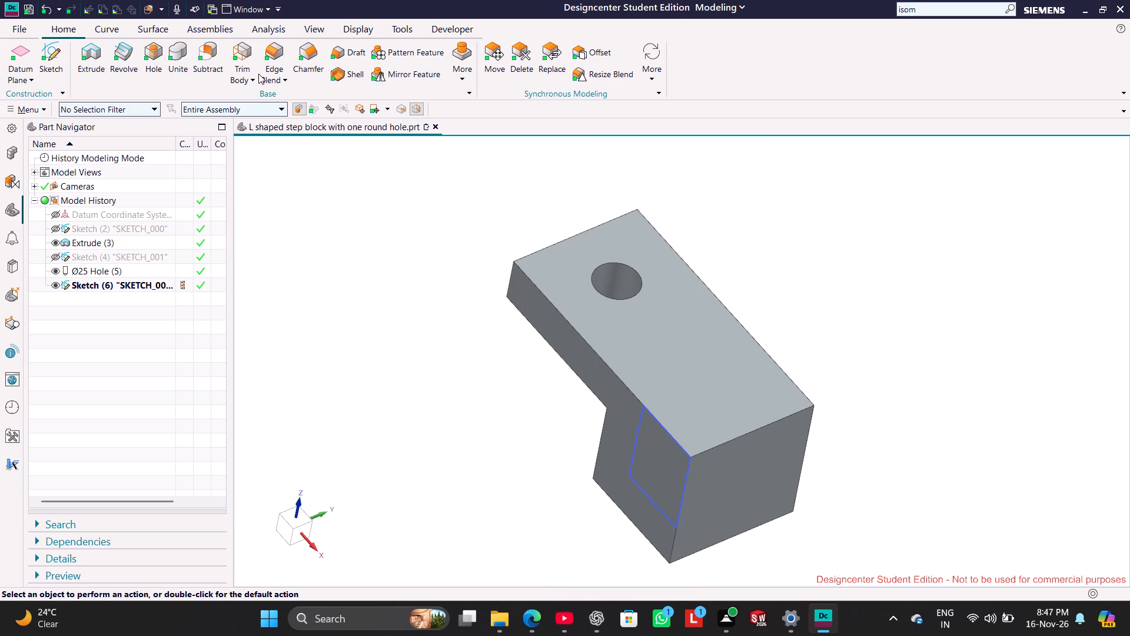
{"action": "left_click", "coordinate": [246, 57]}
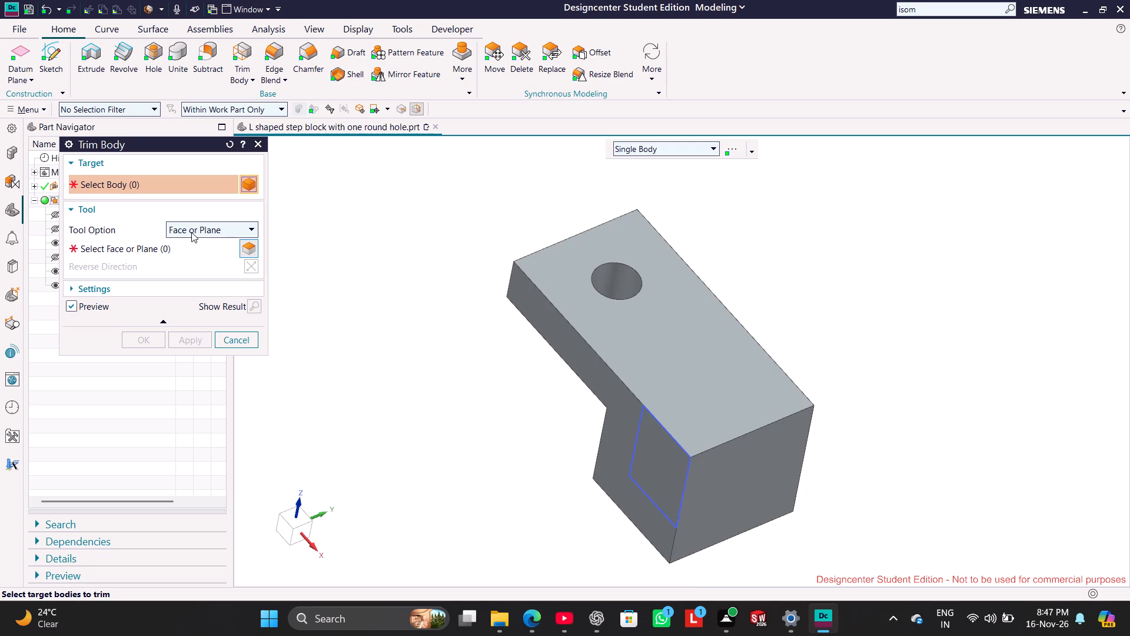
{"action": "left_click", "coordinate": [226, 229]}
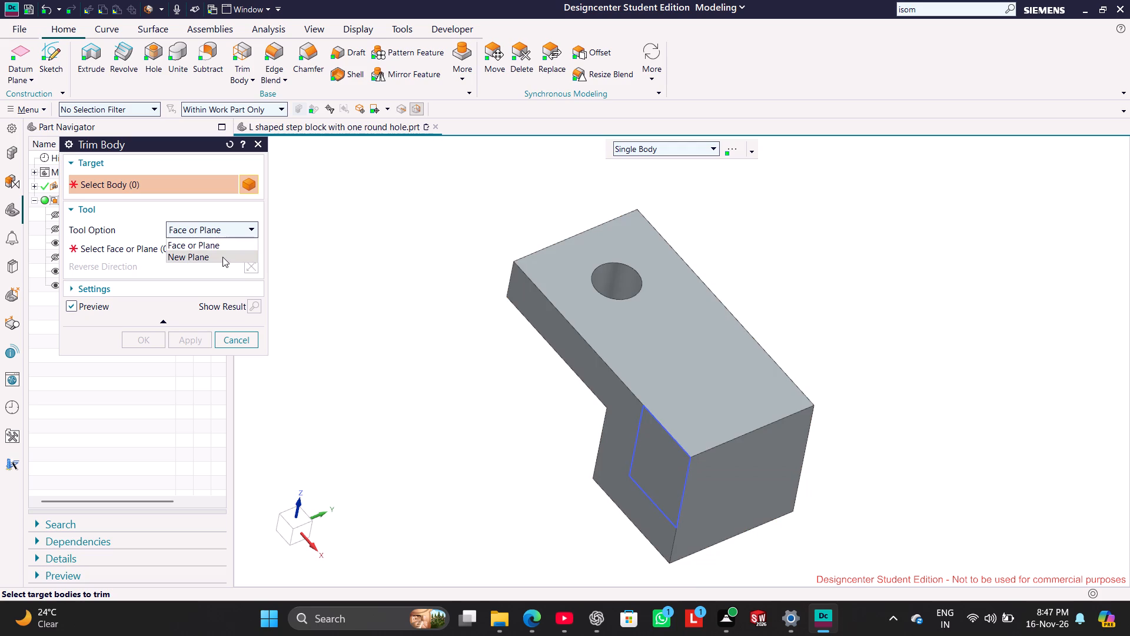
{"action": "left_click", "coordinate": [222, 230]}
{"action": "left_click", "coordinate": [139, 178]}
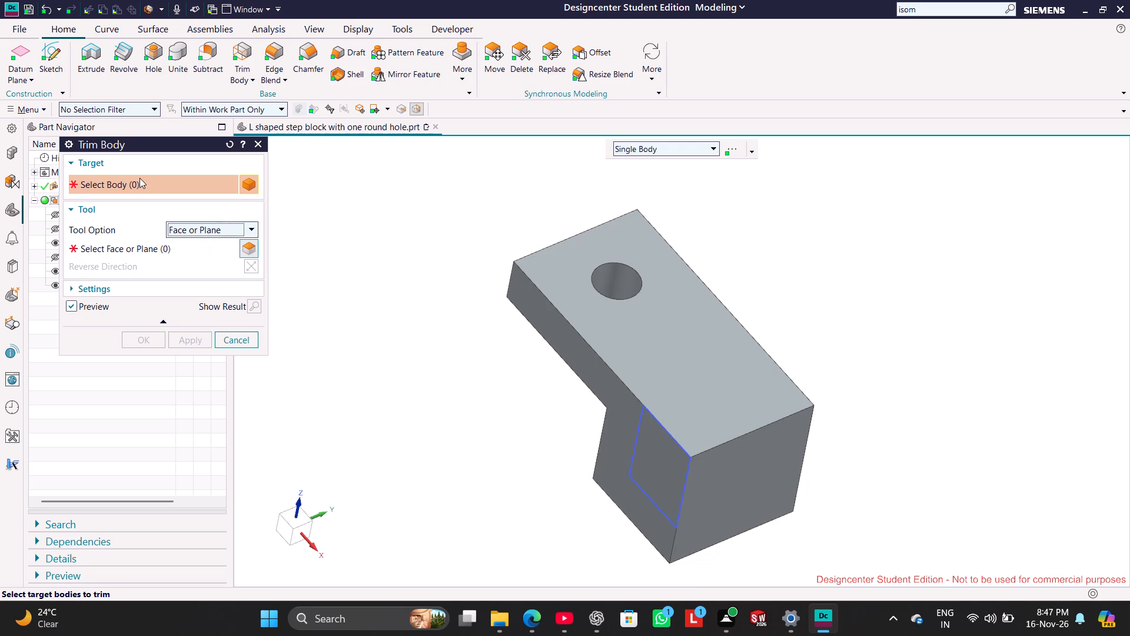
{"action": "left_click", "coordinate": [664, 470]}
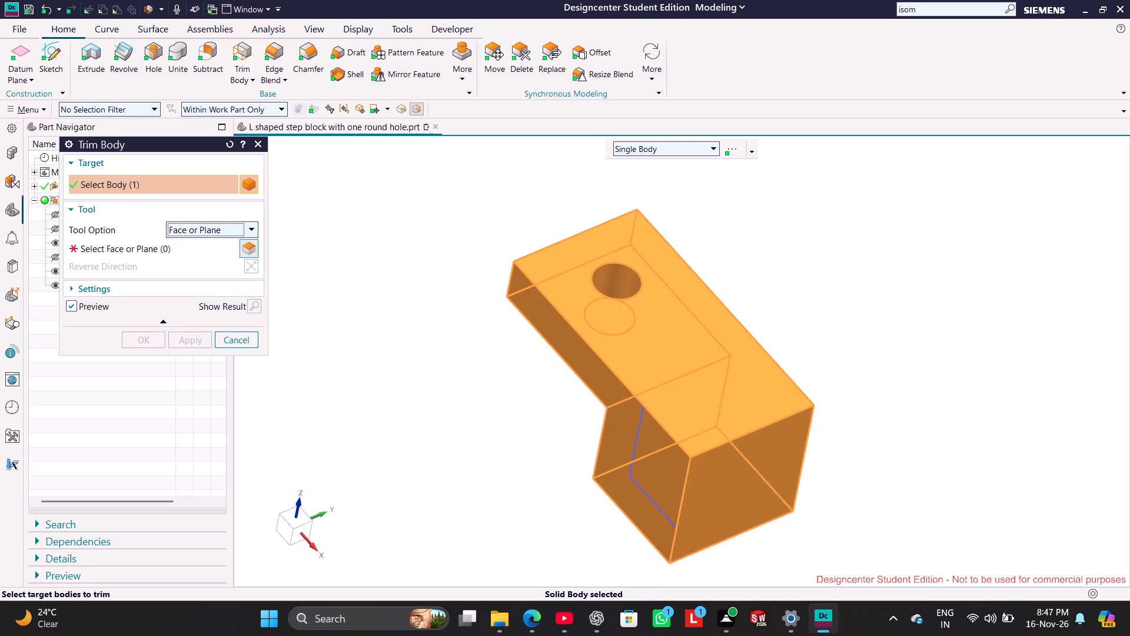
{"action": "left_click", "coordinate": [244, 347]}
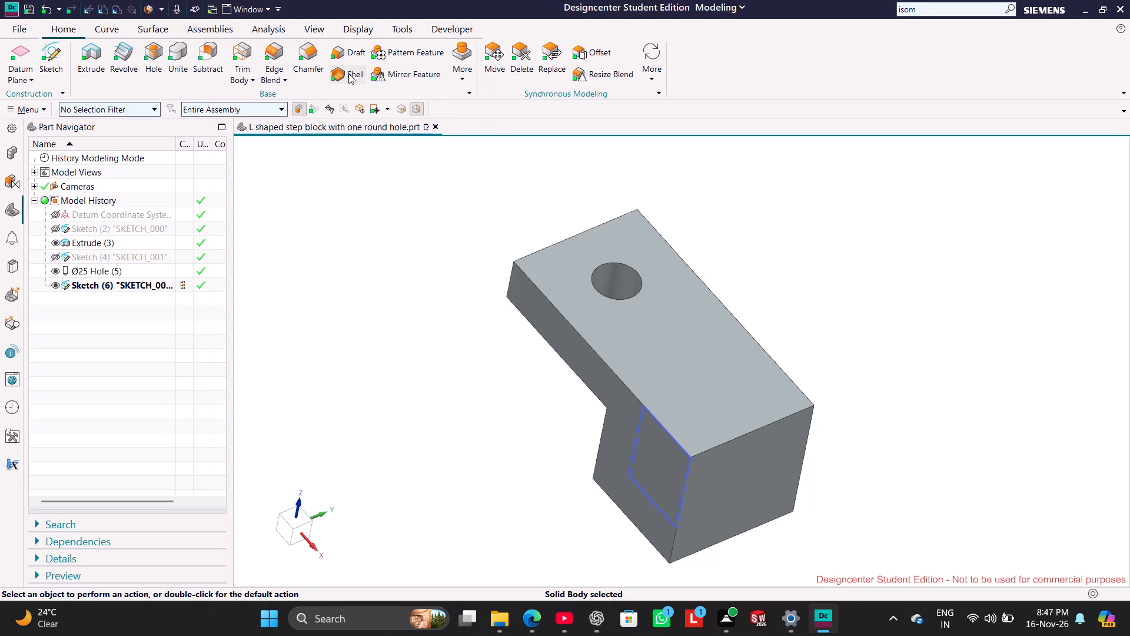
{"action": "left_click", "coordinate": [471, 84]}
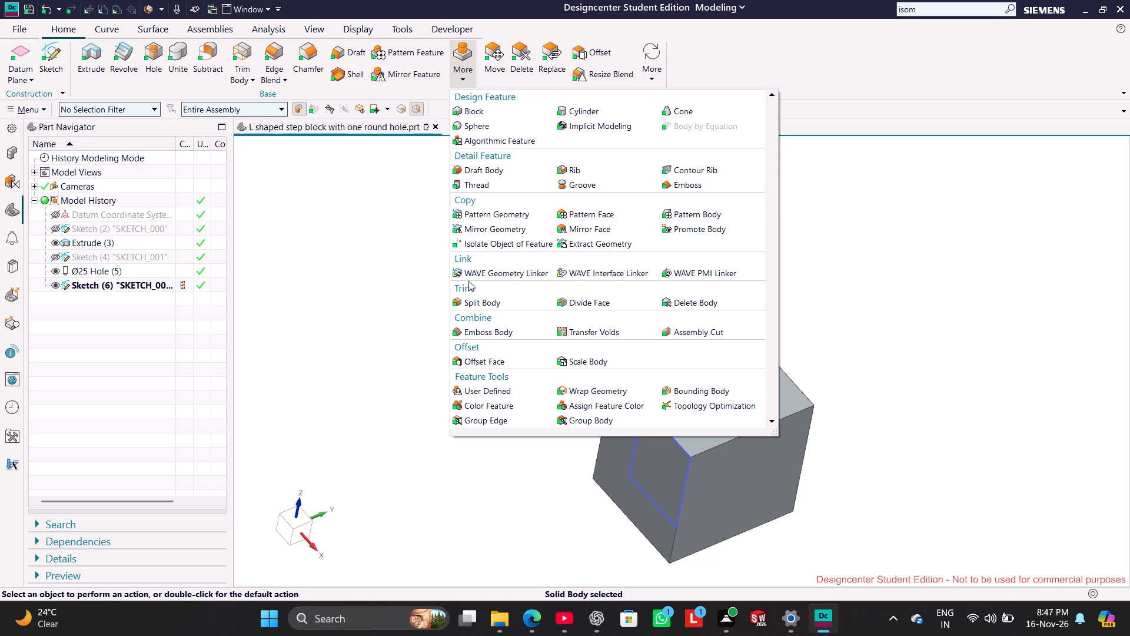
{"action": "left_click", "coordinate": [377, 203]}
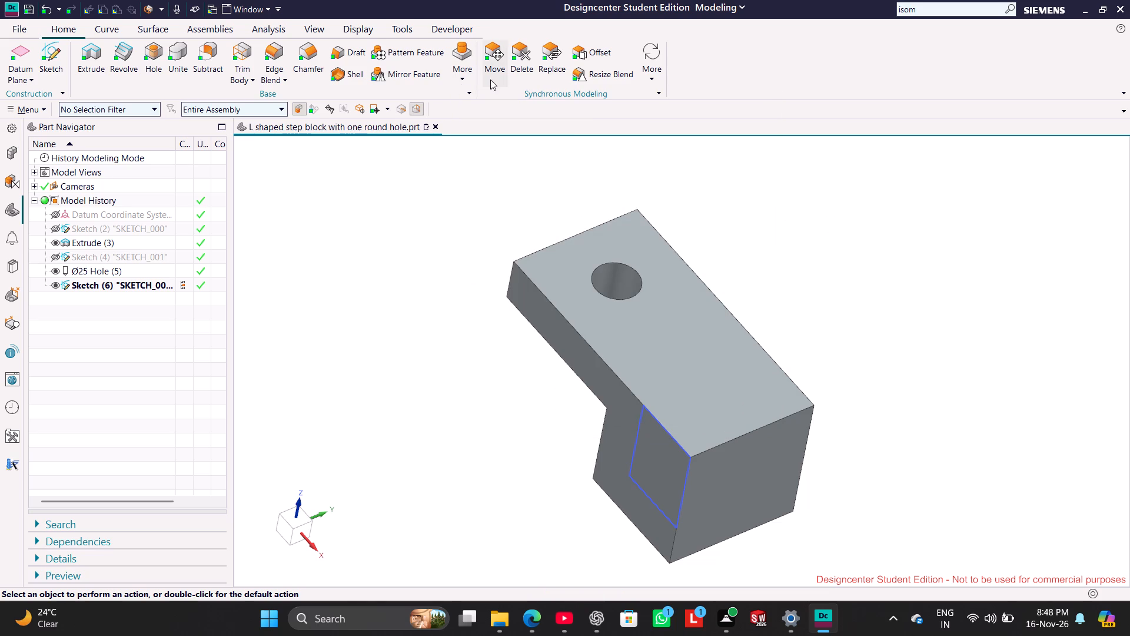